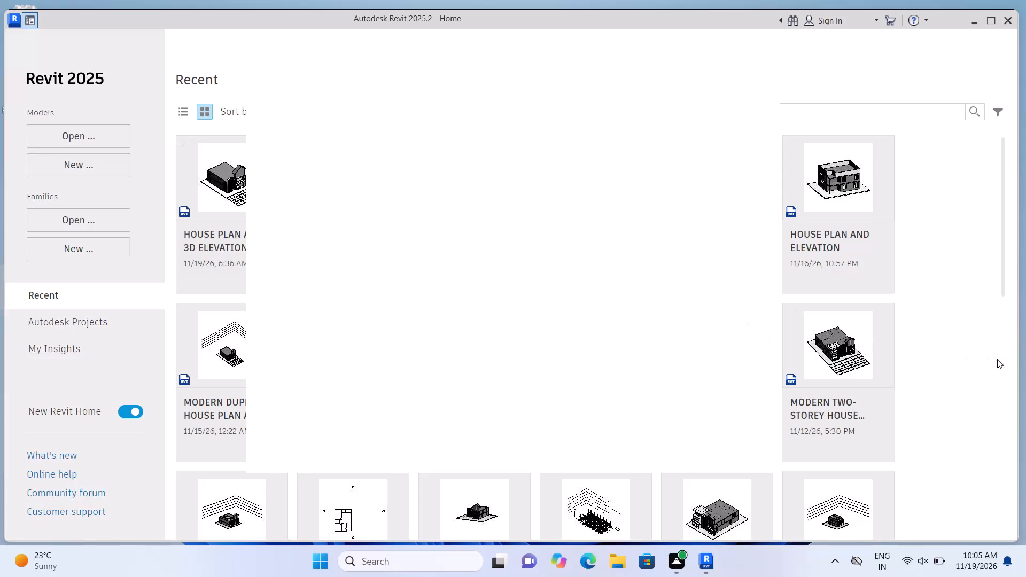
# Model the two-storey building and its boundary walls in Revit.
# Create a new project from the default.rte template in the English-Imperial folder.
pyautogui.click(976, 359)
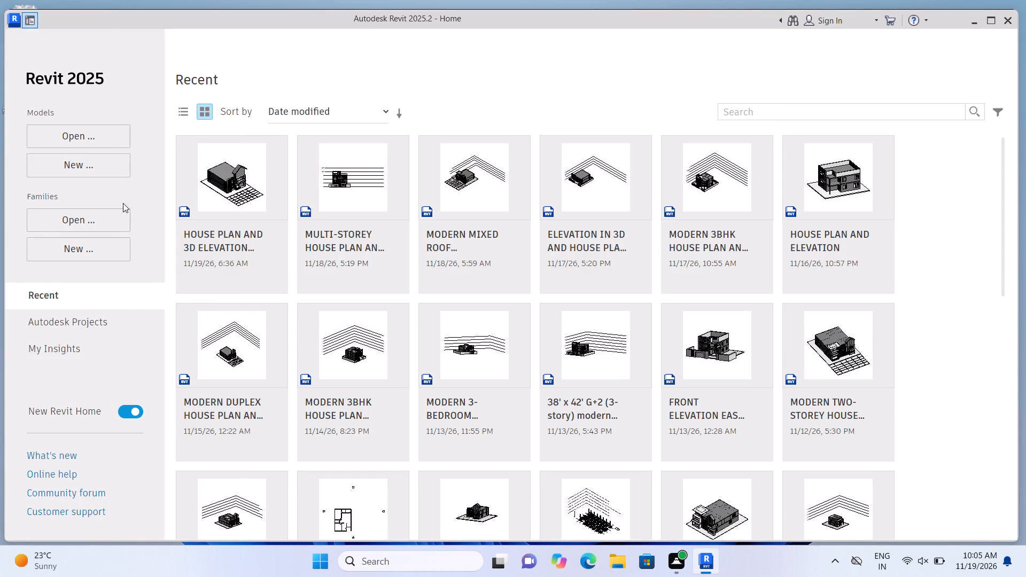
pyautogui.click(111, 160)
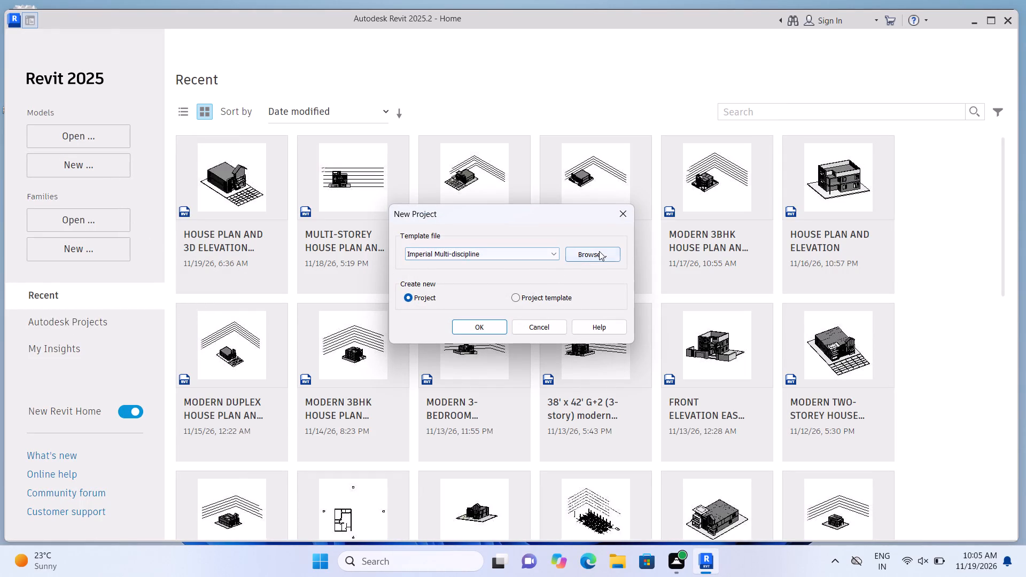
pyautogui.click(599, 251)
pyautogui.click(390, 193)
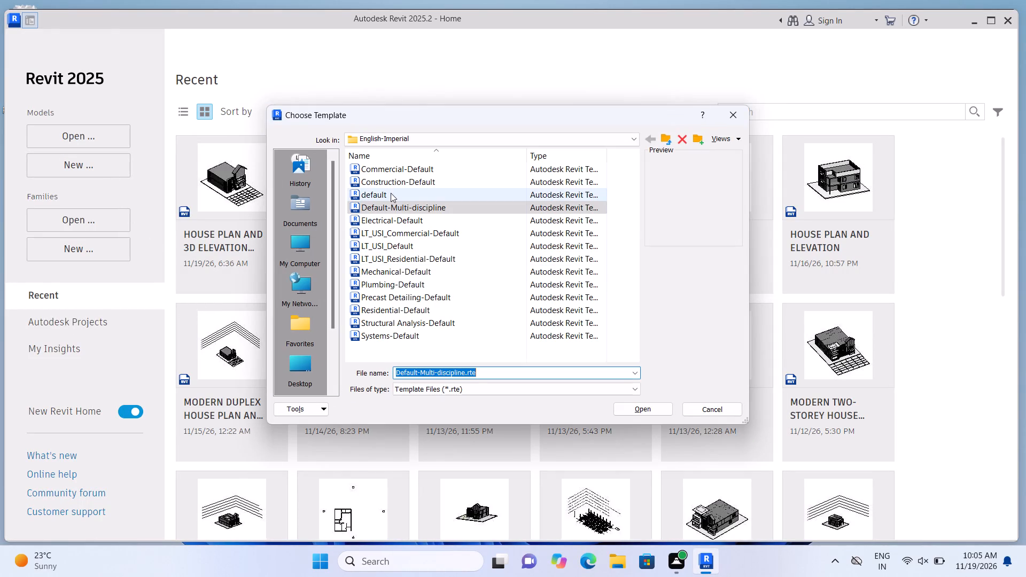
pyautogui.click(657, 408)
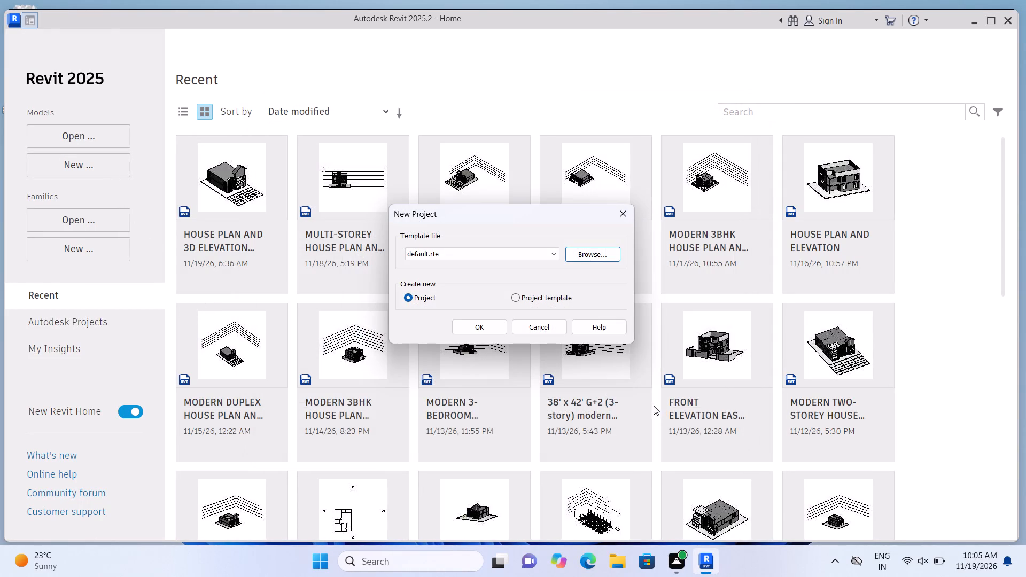
pyautogui.click(491, 333)
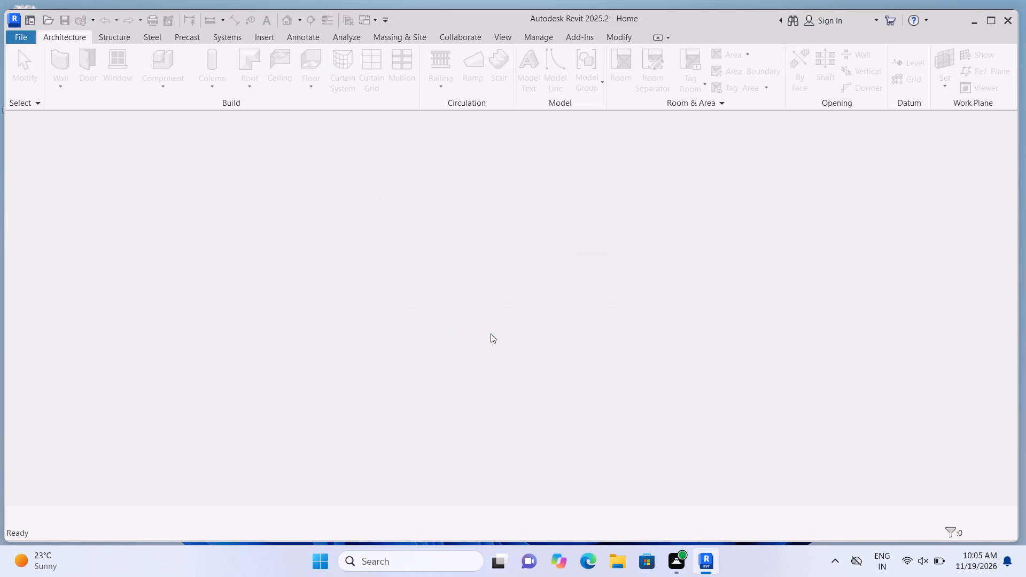
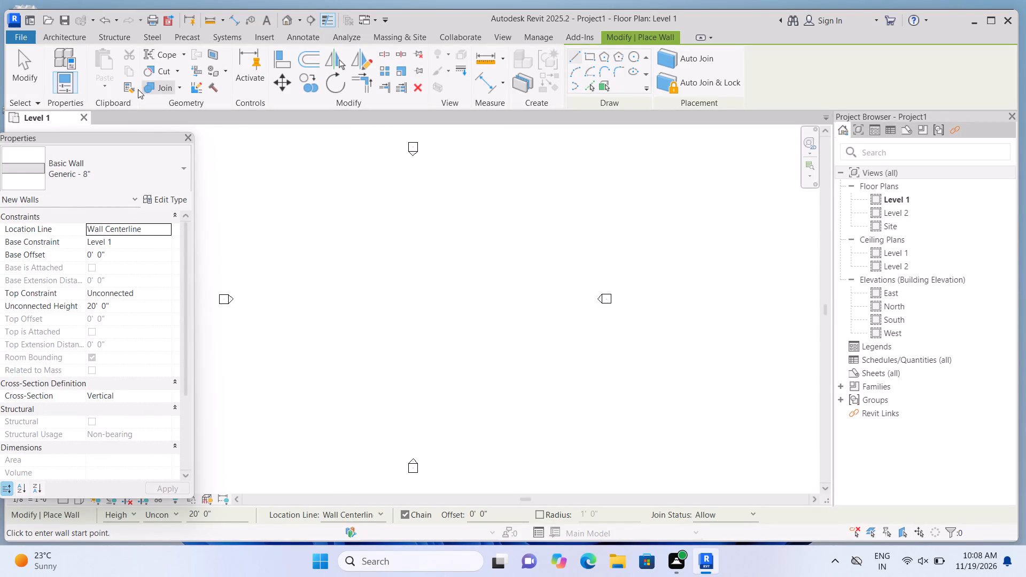
# Start the Wall tool on Level 1 and set new walls to an unconnected height of 10' 0".
pyautogui.click(79, 35)
pyautogui.click(56, 61)
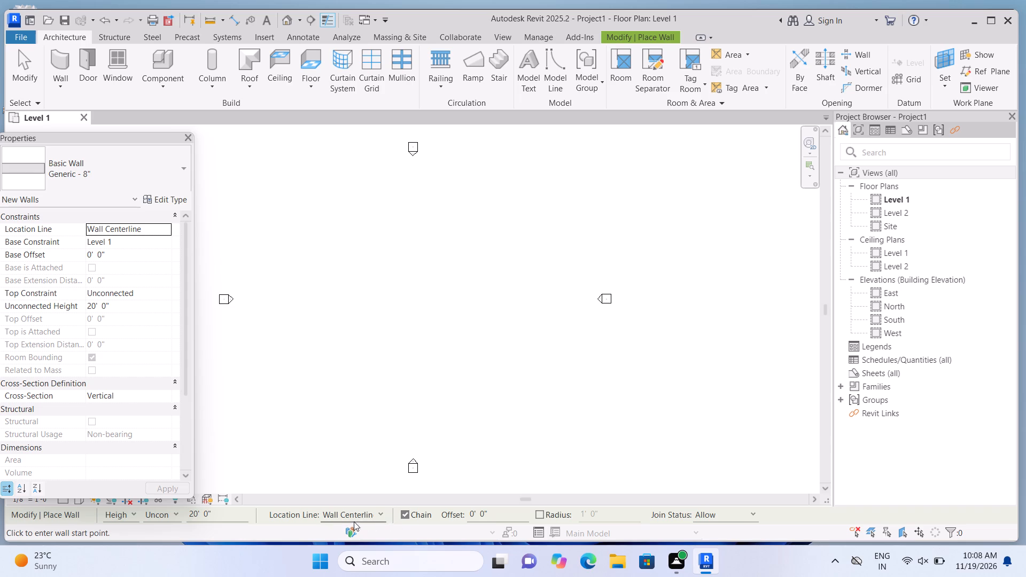
pyautogui.click(177, 510)
pyautogui.click(172, 536)
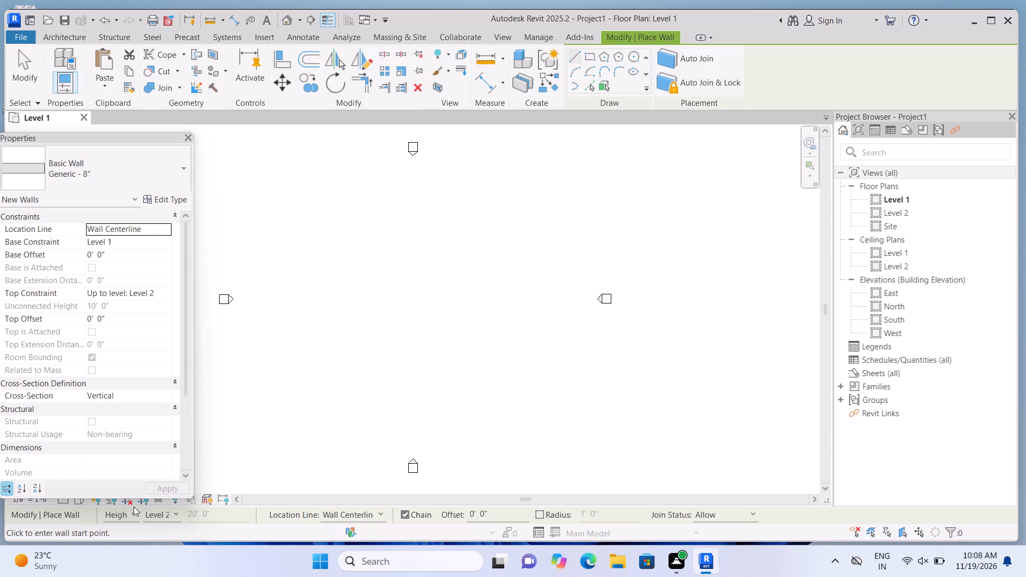
pyautogui.doubleClick(131, 514)
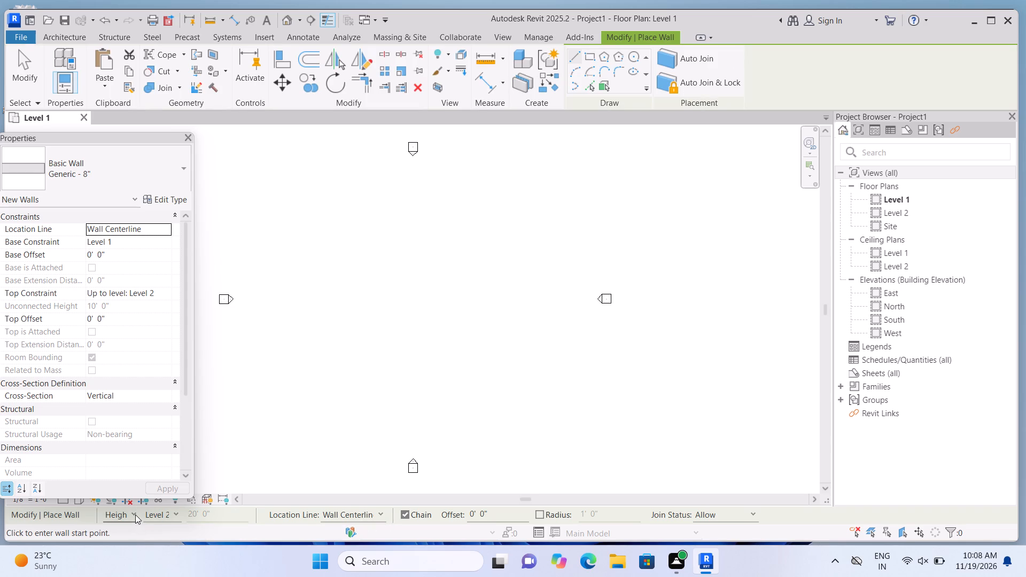
pyautogui.click(135, 512)
pyautogui.click(131, 539)
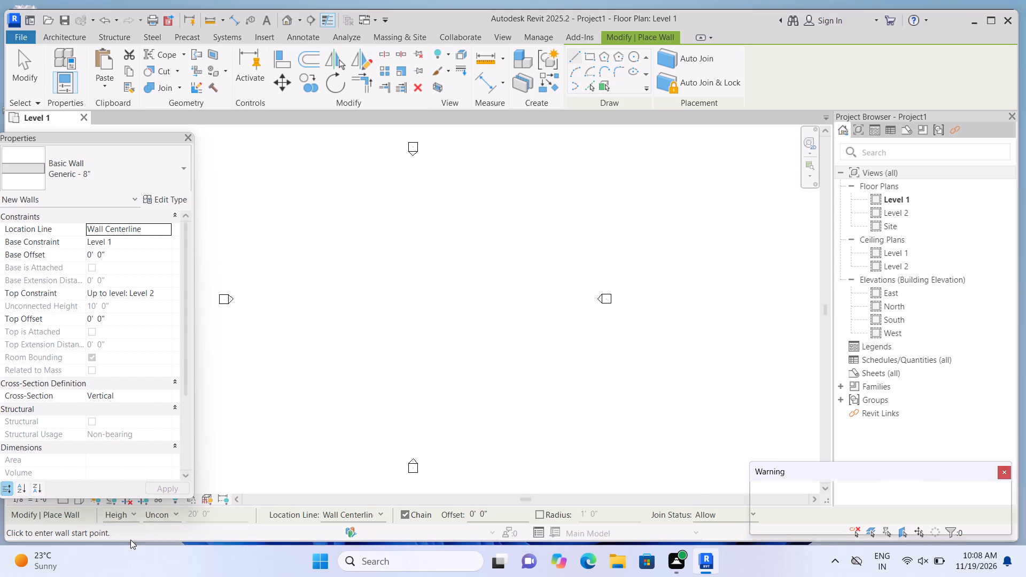
# Set the location line for new walls to Finish Face: Exterior.
pyautogui.doubleClick(383, 511)
pyautogui.click(376, 511)
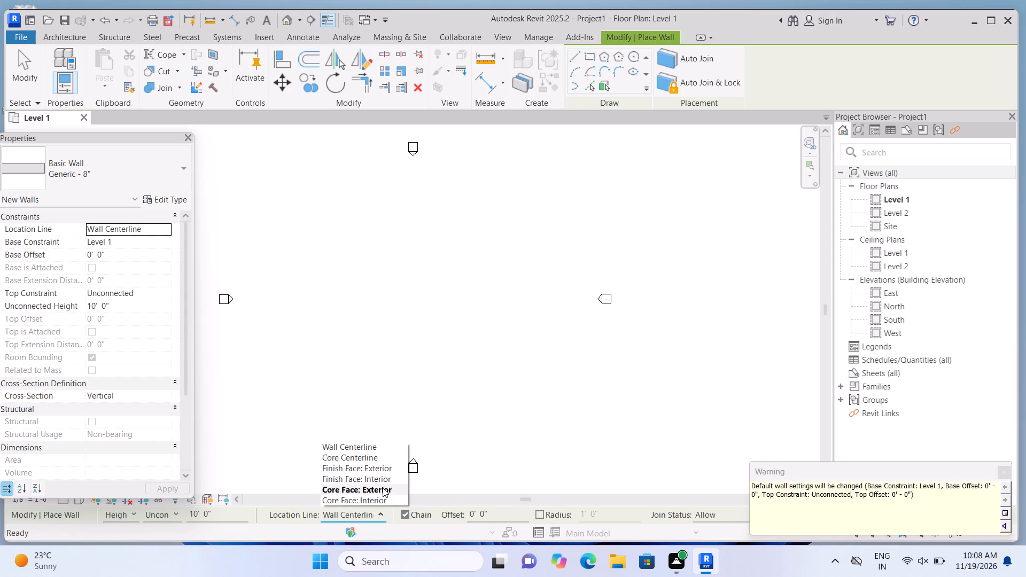
pyautogui.click(382, 472)
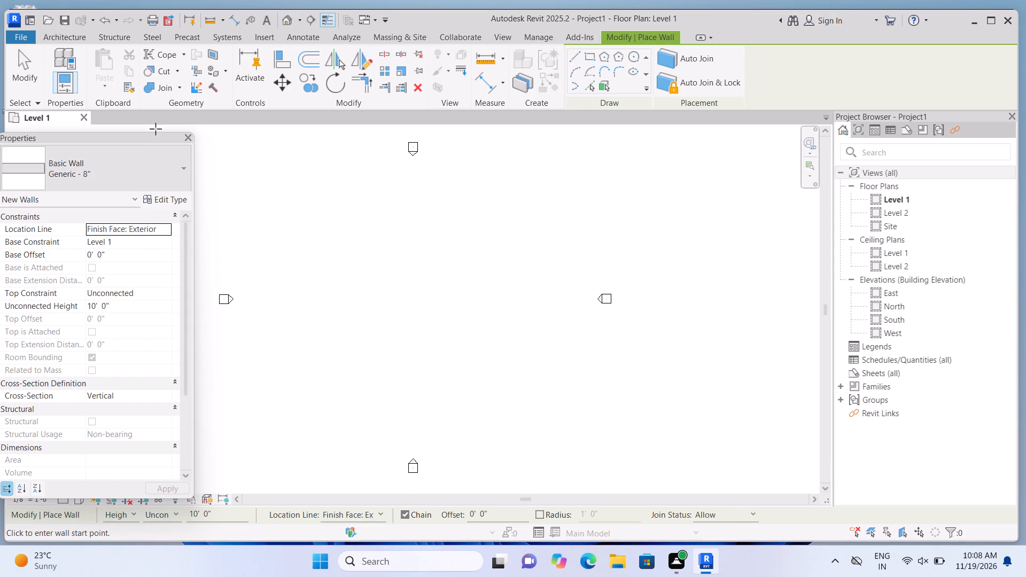
# Duplicate the Generic - 8" basic wall type and name the copy 4.5".
pyautogui.click(80, 36)
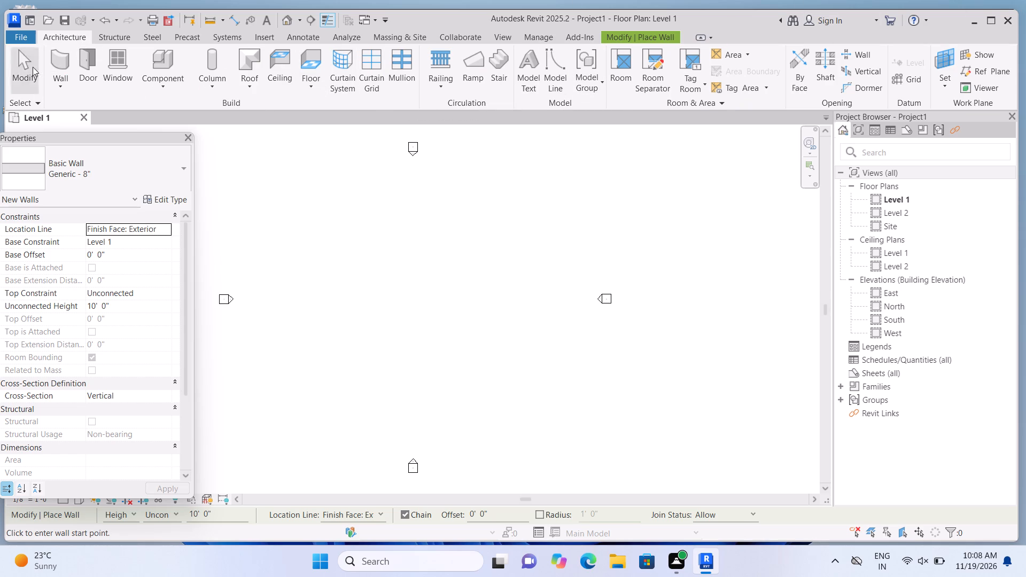
pyautogui.click(57, 58)
pyautogui.click(175, 199)
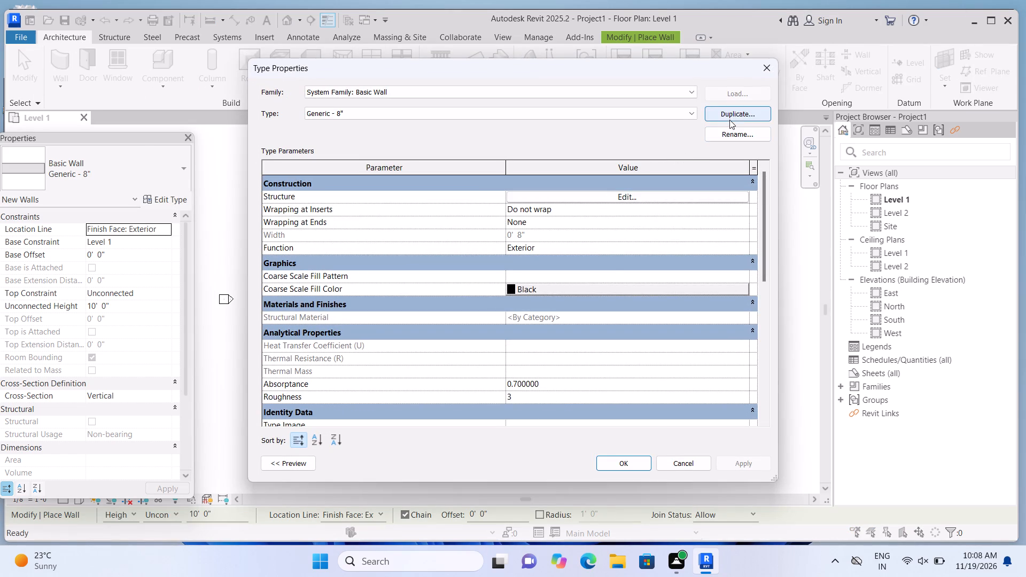
pyautogui.click(729, 120)
pyautogui.click(559, 265)
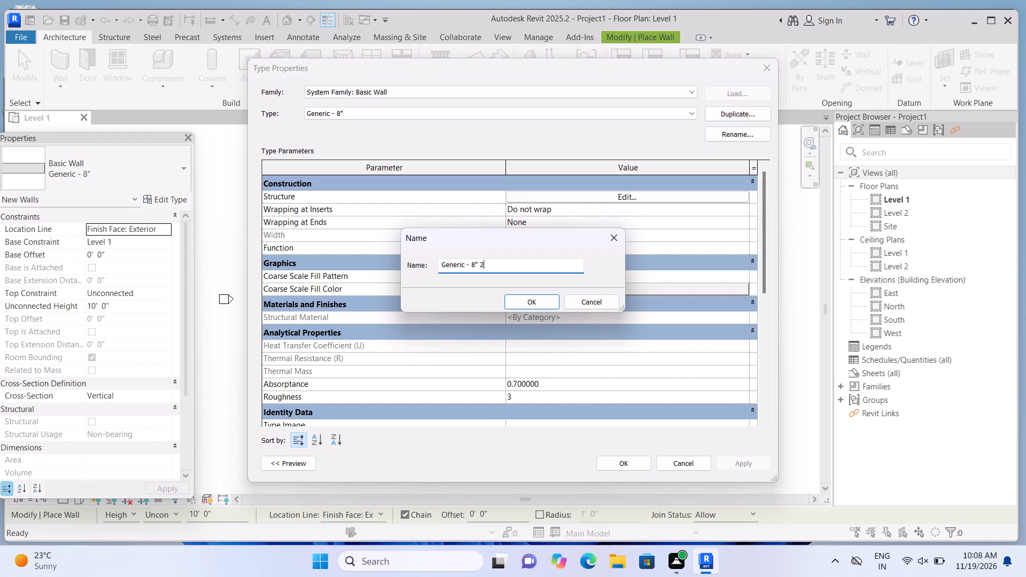
pyautogui.press('BackSpace')
pyautogui.press('BackSpace')
pyautogui.press('BackSpace')
pyautogui.press('BackSpace')
pyautogui.press('BackSpace')
pyautogui.press('BackSpace')
pyautogui.press('BackSpace')
pyautogui.press('BackSpace')
pyautogui.press('BackSpace')
pyautogui.press('BackSpace')
pyautogui.press('BackSpace')
pyautogui.press('BackSpace')
pyautogui.press('BackSpace')
pyautogui.press('BackSpace')
pyautogui.press('BackSpace')
pyautogui.press('BackSpace')
pyautogui.press('BackSpace')
pyautogui.press('BackSpace')
pyautogui.press('BackSpace')
pyautogui.press('BackSpace')
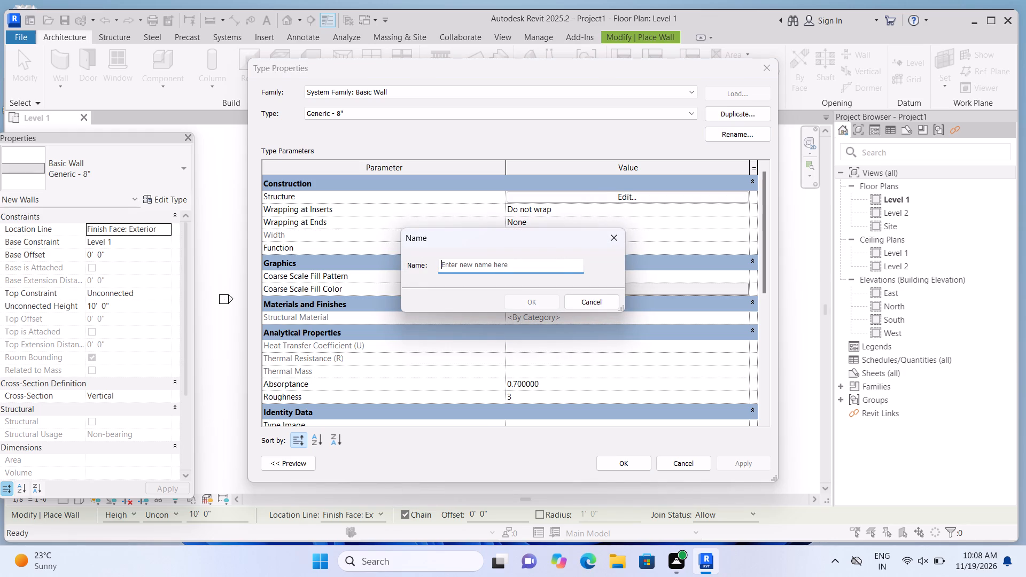
pyautogui.write('4.5')
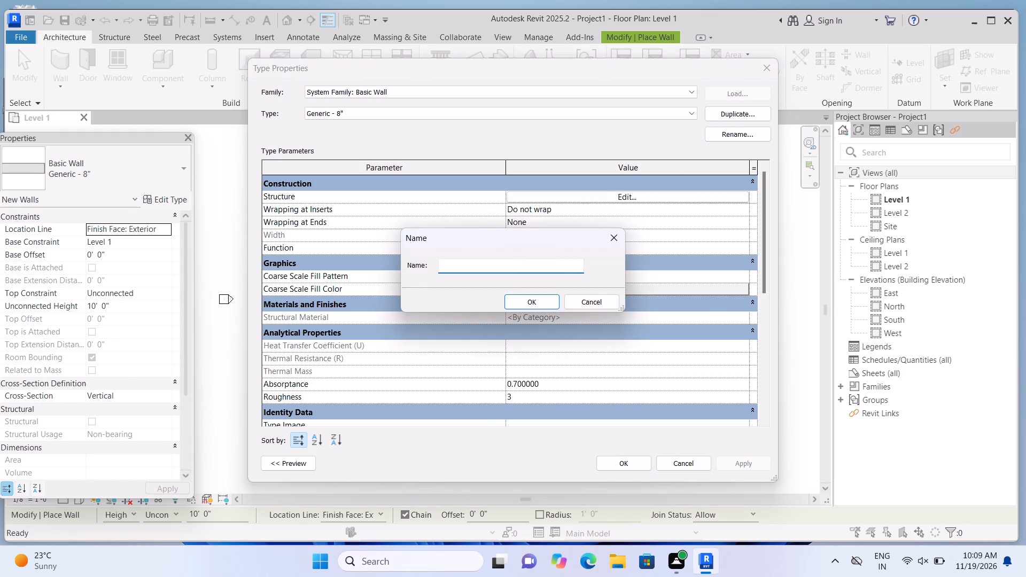
pyautogui.hotkey('shift', '"')
pyautogui.press('Return')
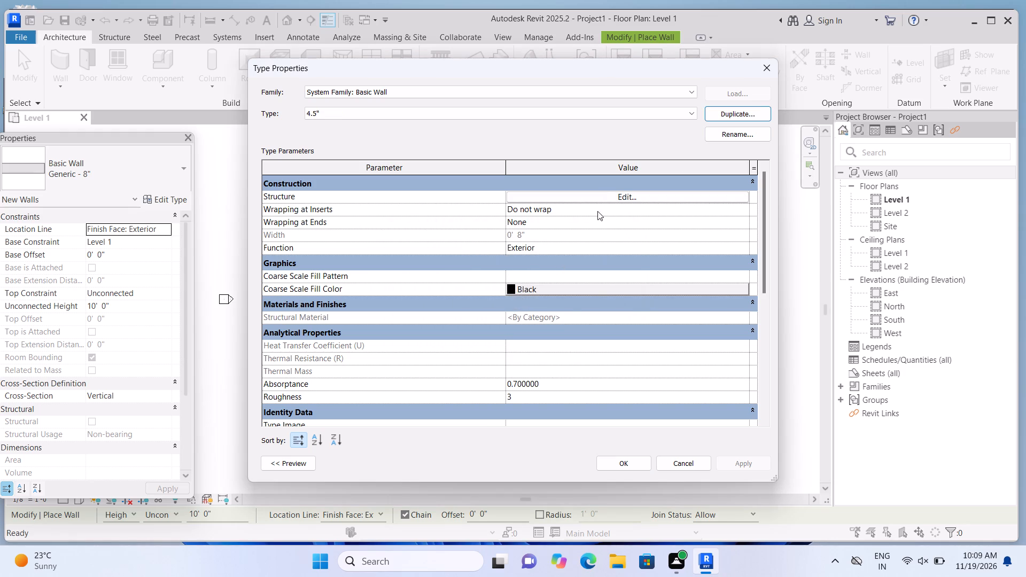
# Set the structure layer thickness of the 4.5" wall type to 4.5" and apply the type changes.
pyautogui.click(621, 194)
pyautogui.click(512, 194)
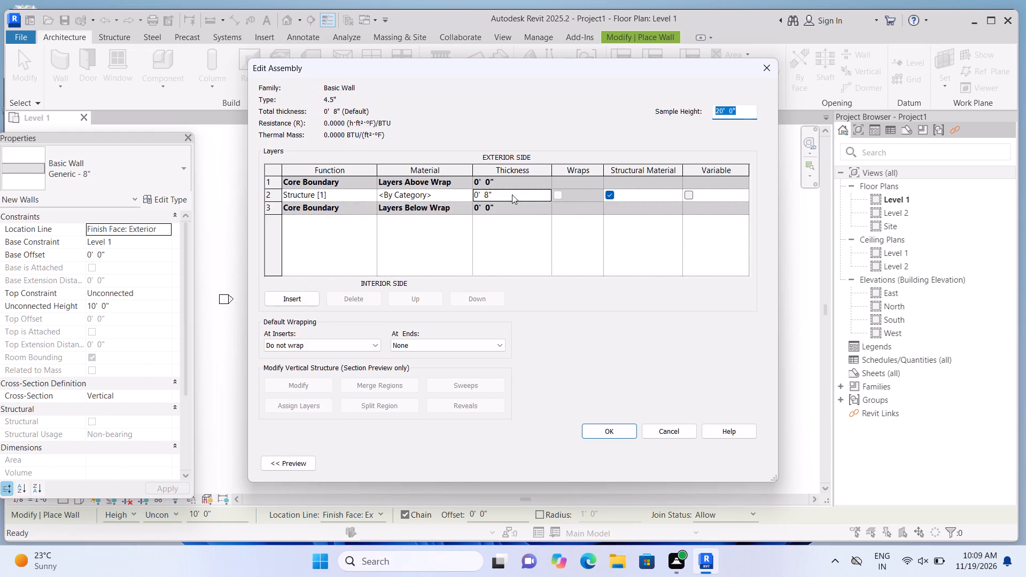
pyautogui.press('BackSpace')
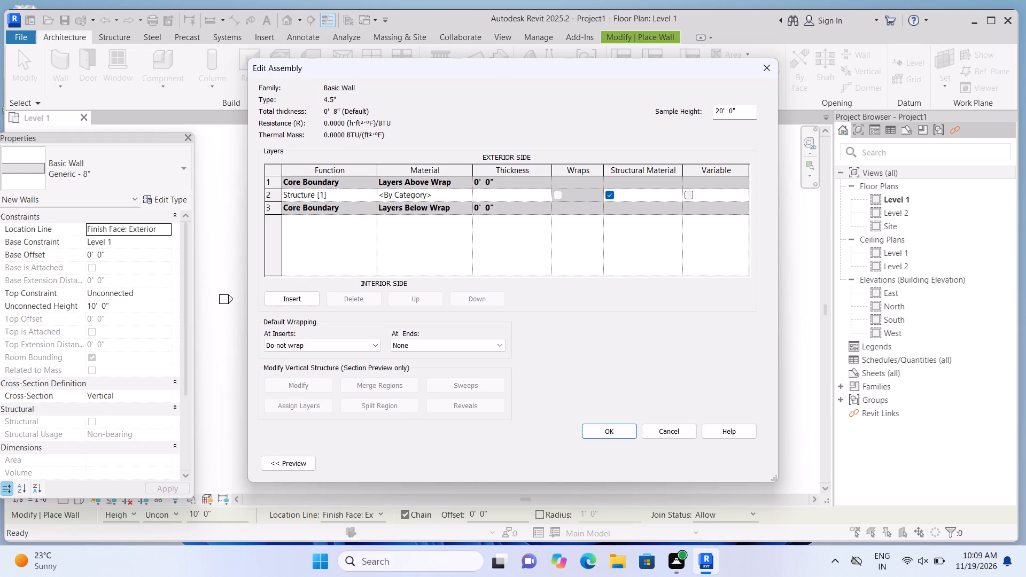
pyautogui.press('4')
pyautogui.press('0')
pyautogui.press('BackSpace')
pyautogui.write('.5"')
pyautogui.press('Return')
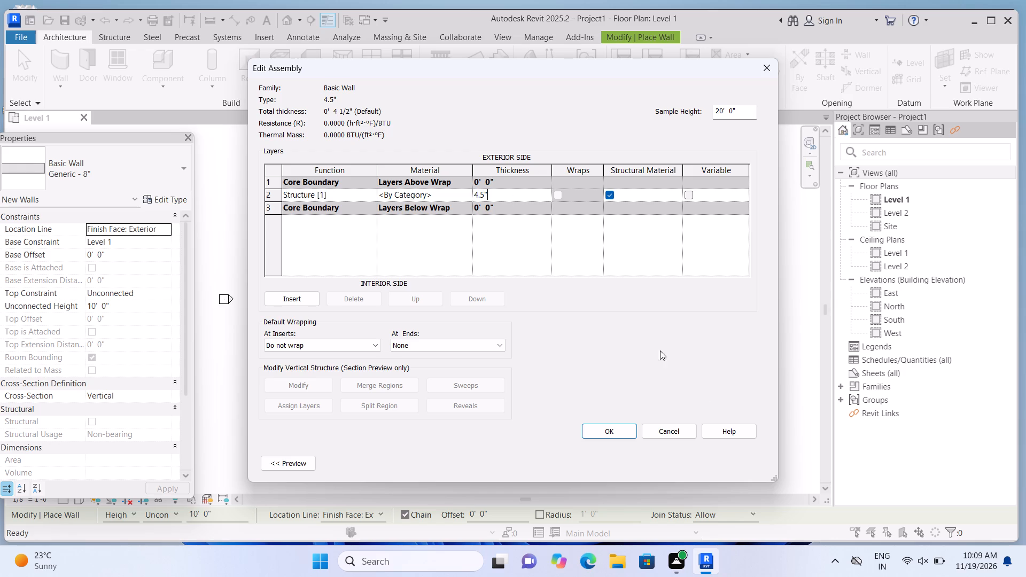
pyautogui.click(623, 429)
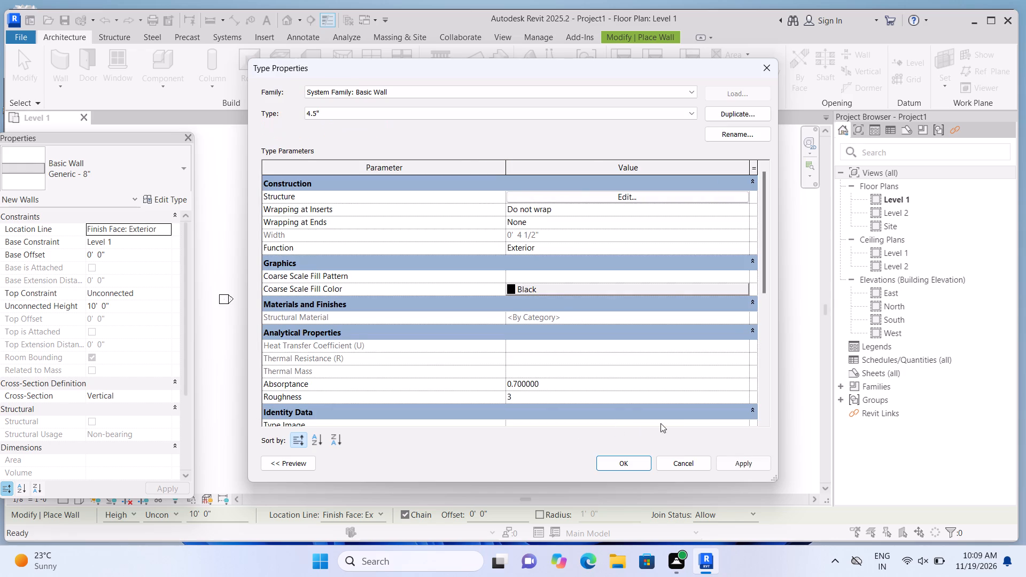
pyautogui.click(744, 463)
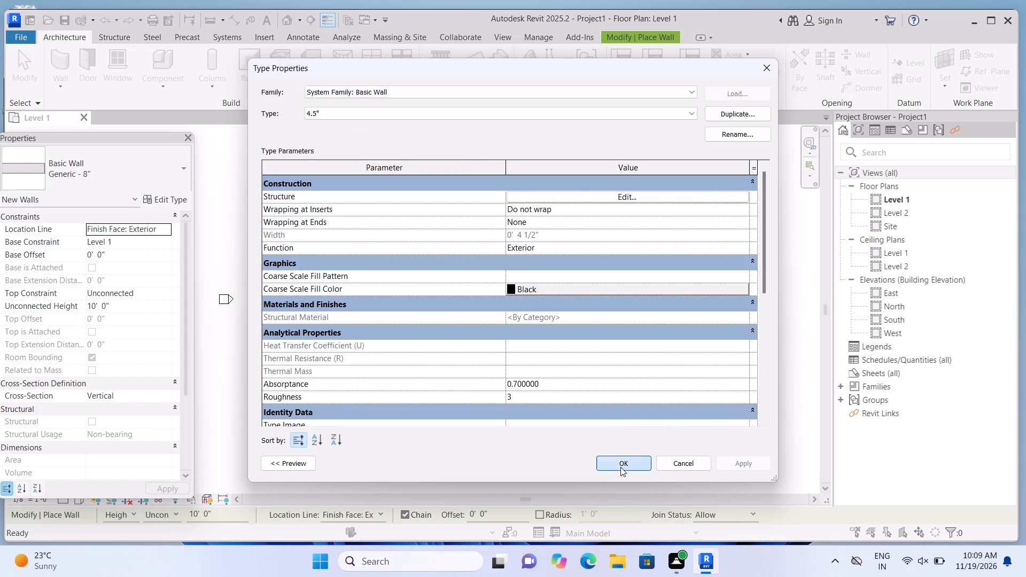
pyautogui.click(620, 467)
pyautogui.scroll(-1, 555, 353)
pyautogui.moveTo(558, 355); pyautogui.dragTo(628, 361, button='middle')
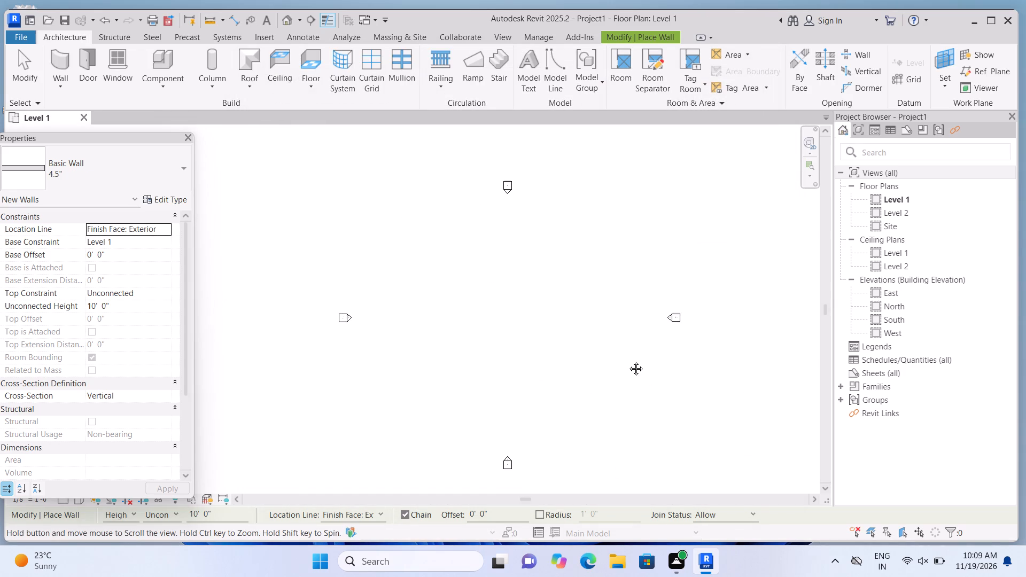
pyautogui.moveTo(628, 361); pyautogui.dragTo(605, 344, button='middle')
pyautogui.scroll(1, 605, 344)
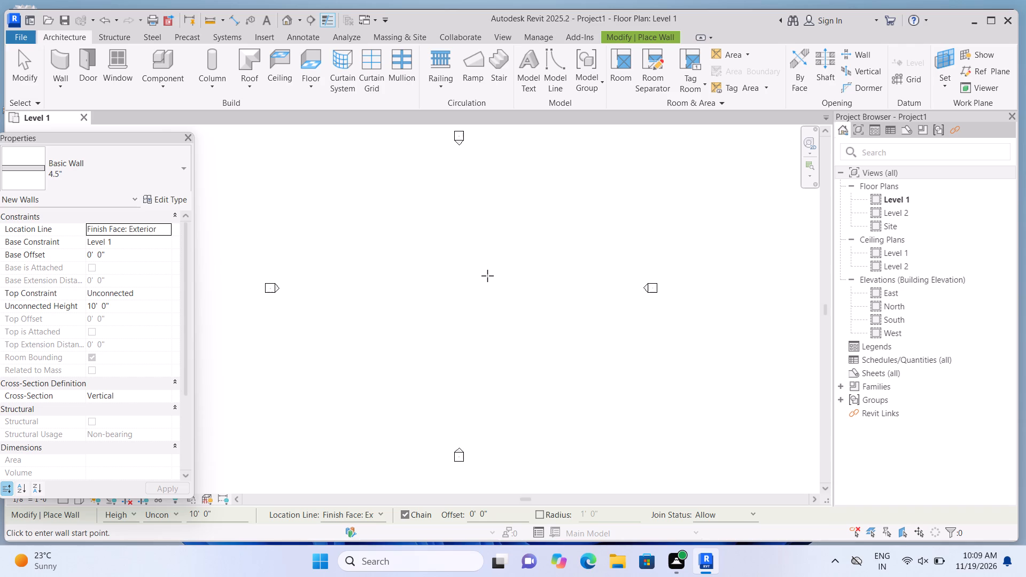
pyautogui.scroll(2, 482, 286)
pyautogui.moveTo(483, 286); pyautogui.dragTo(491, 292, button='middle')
# Duplicate the 4.5" basic wall type and name the copy 9".
pyautogui.click(174, 199)
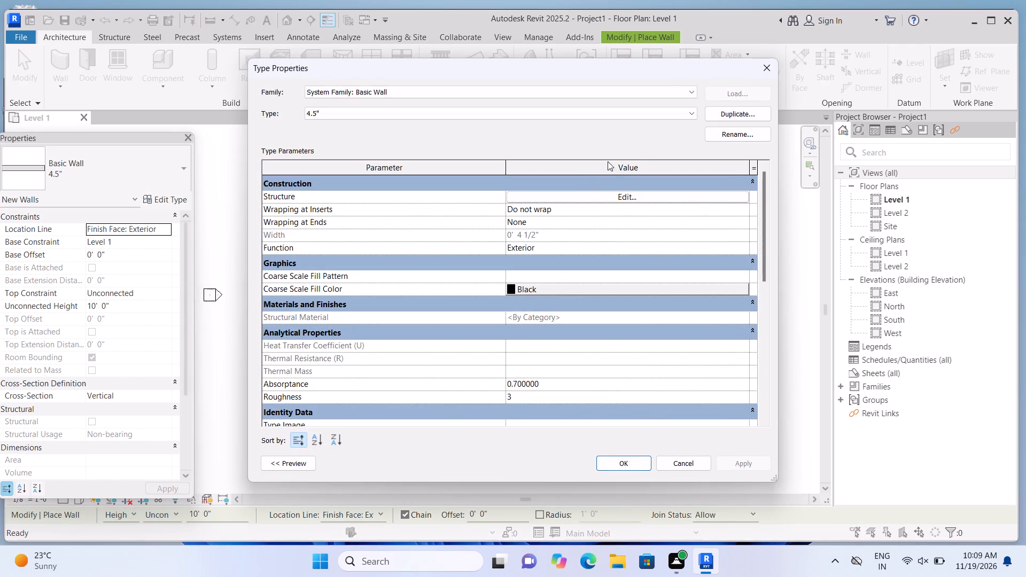
pyautogui.click(725, 114)
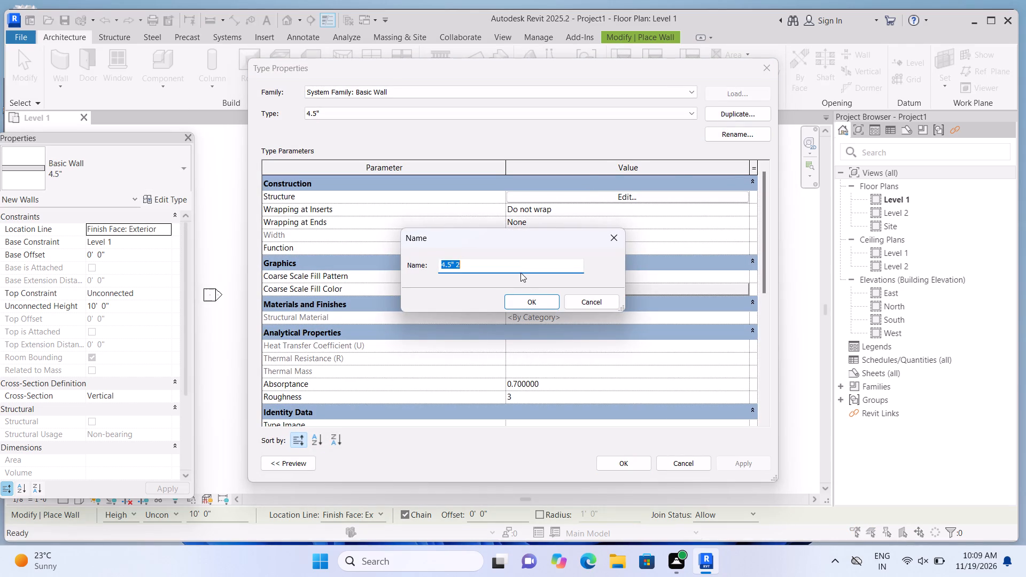
pyautogui.click(528, 263)
pyautogui.press('BackSpace')
pyautogui.press('BackSpace')
pyautogui.press('BackSpace')
pyautogui.press('BackSpace')
pyautogui.press('BackSpace')
pyautogui.press('BackSpace')
pyautogui.press('BackSpace')
pyautogui.press('BackSpace')
pyautogui.press('BackSpace')
pyautogui.press('BackSpace')
pyautogui.press('BackSpace')
pyautogui.press('BackSpace')
pyautogui.press('BackSpace')
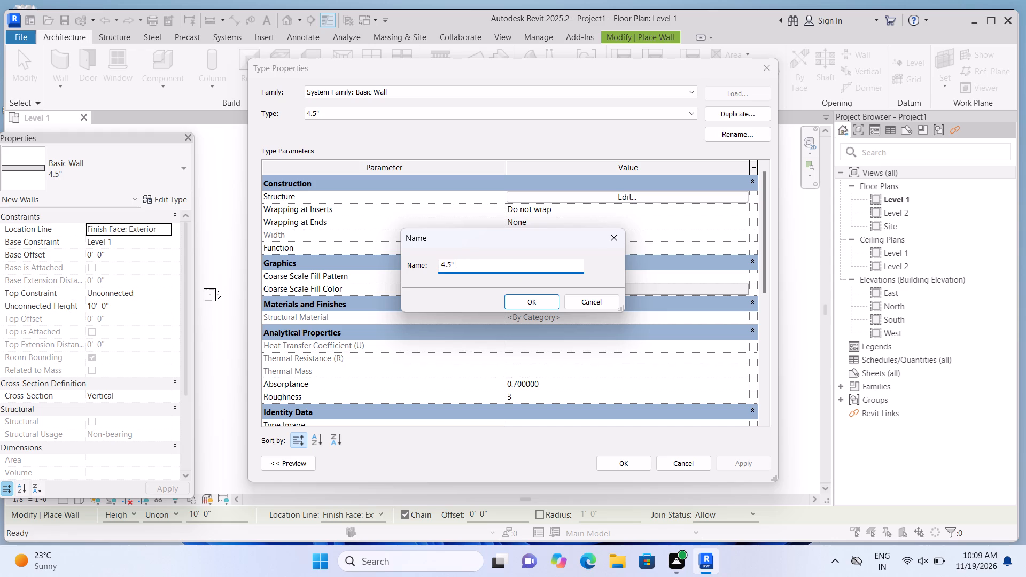
pyautogui.press('9')
pyautogui.hotkey('shift', '"')
pyautogui.press('Return')
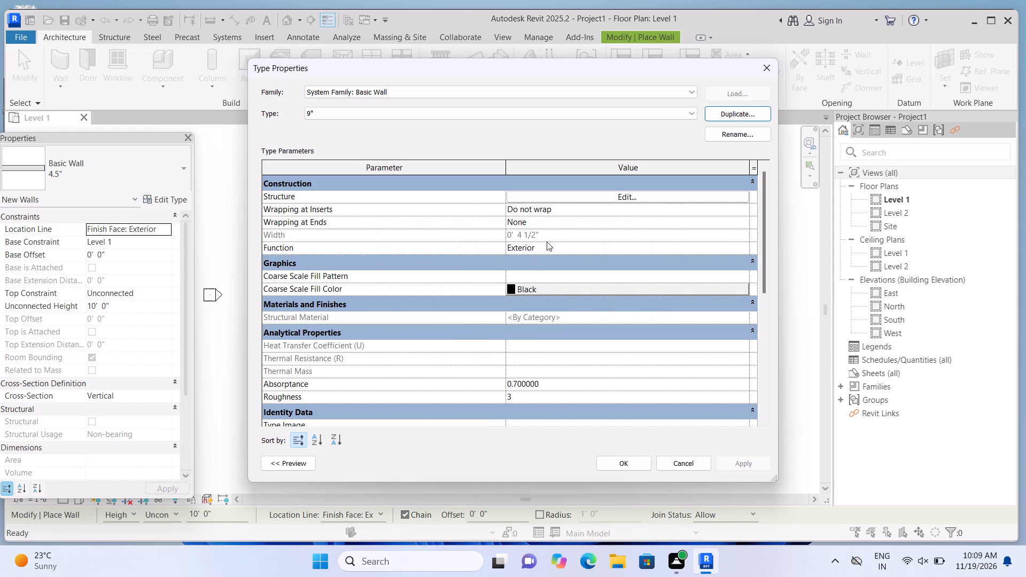
# Set the structure layer thickness of the 9" wall type to 9" and apply the type changes.
pyautogui.click(624, 192)
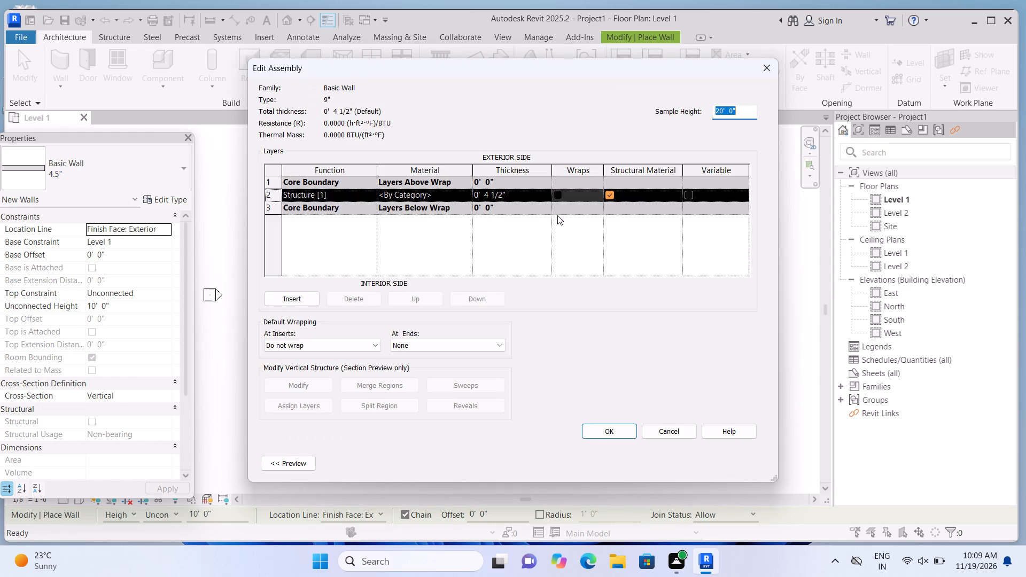
pyautogui.click(533, 197)
pyautogui.press('BackSpace')
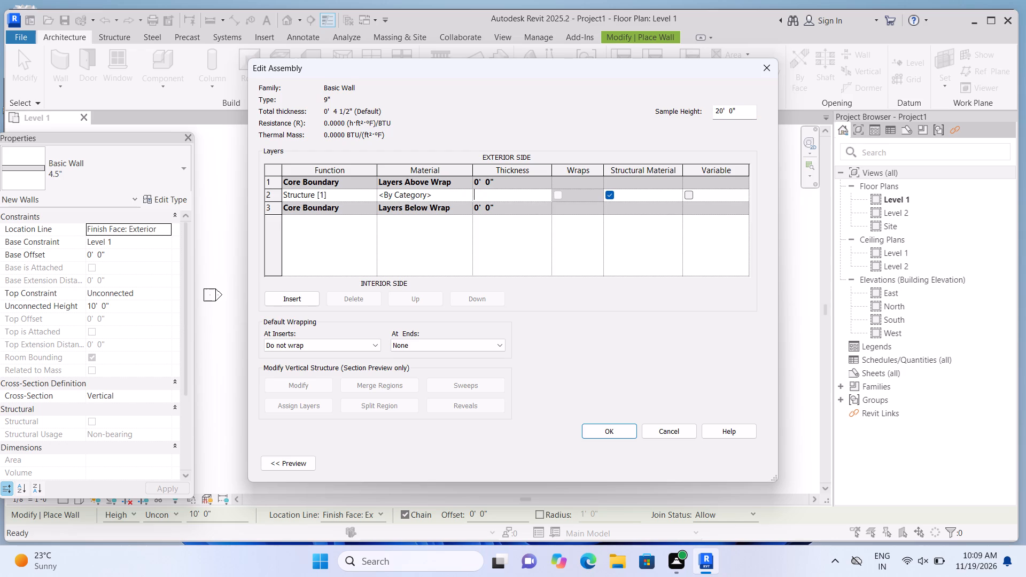
pyautogui.write('9"\\')
pyautogui.press('BackSpace')
pyautogui.press('Return')
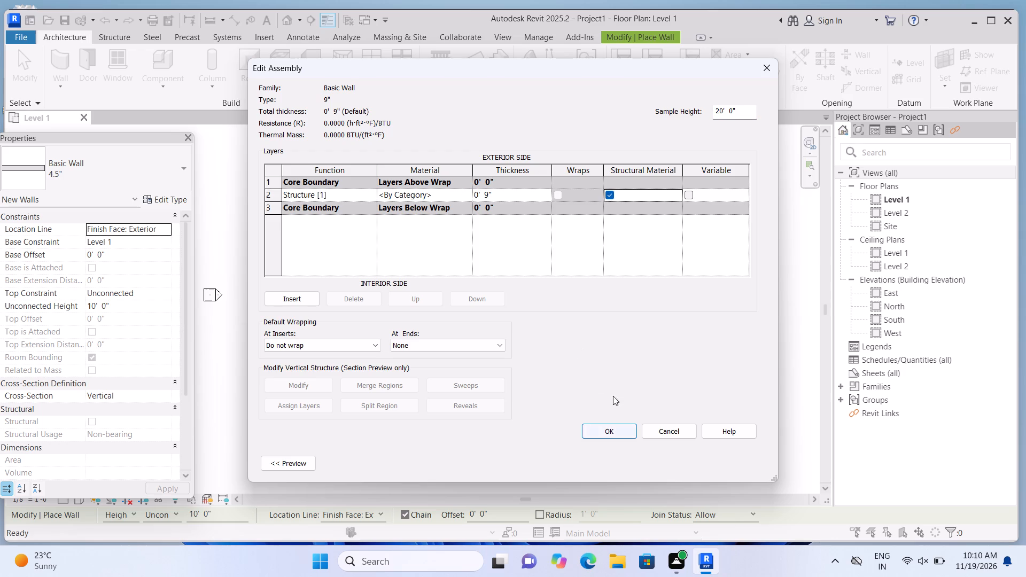
pyautogui.click(610, 433)
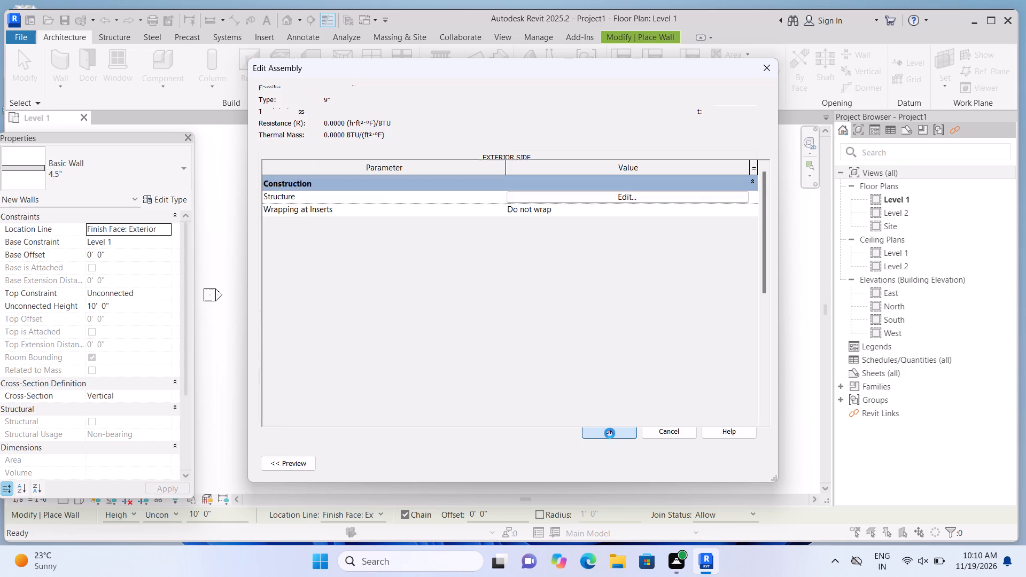
pyautogui.click(750, 458)
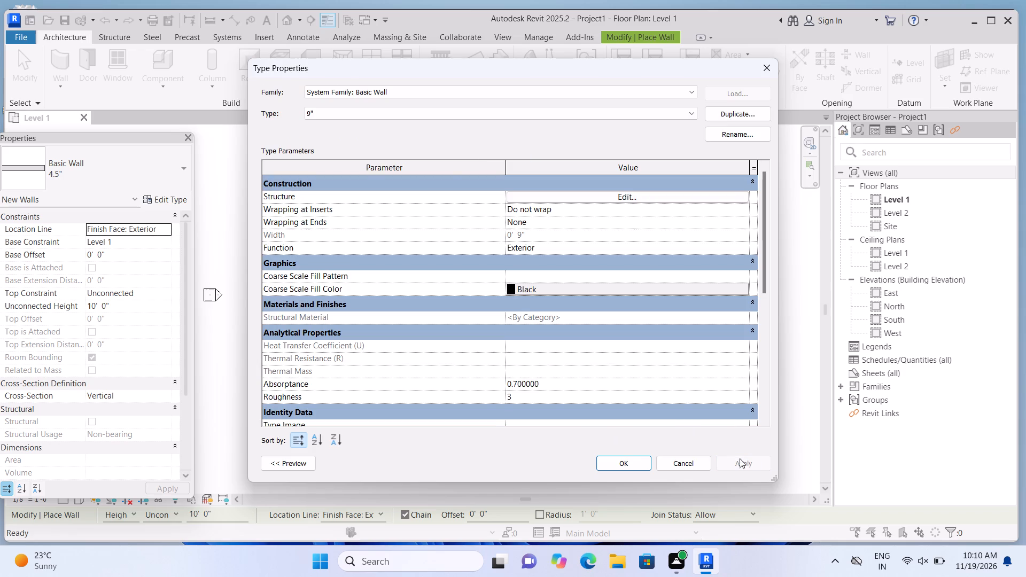
pyautogui.click(624, 461)
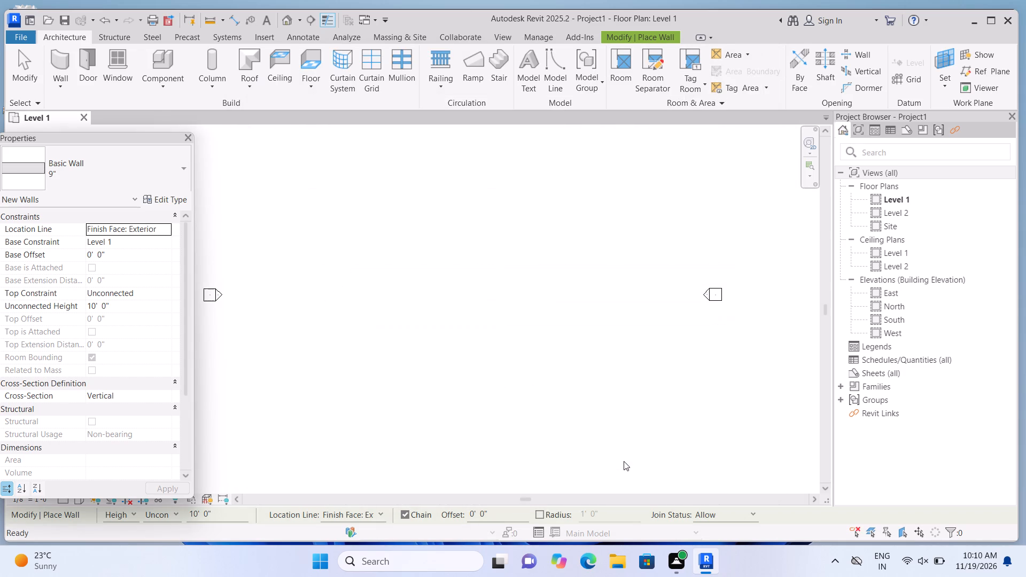
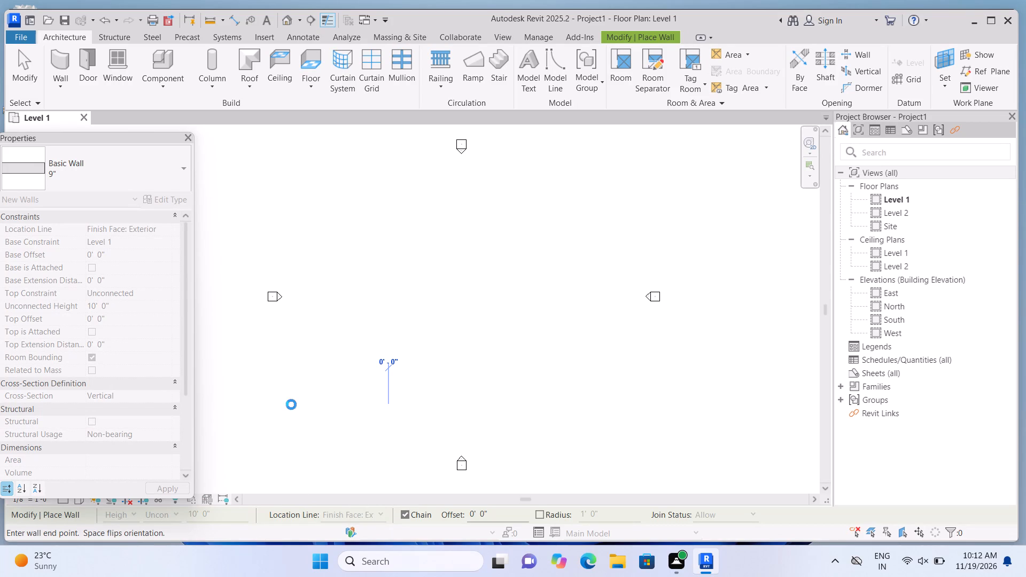
# Begin a 9" basic wall on Level 1 from a new start point between the west and south elevation markers.
pyautogui.press('Escape')
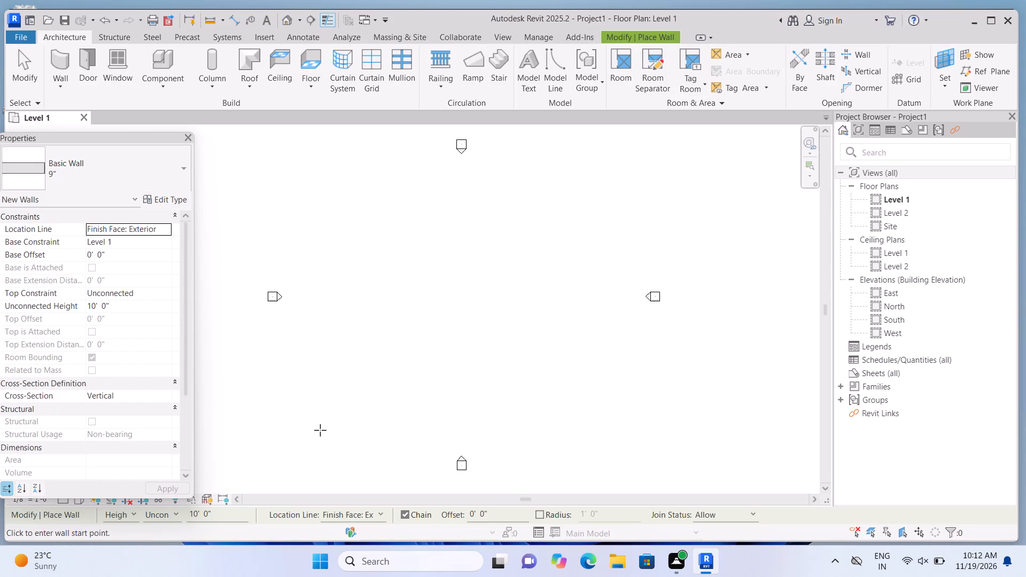
pyautogui.click(312, 426)
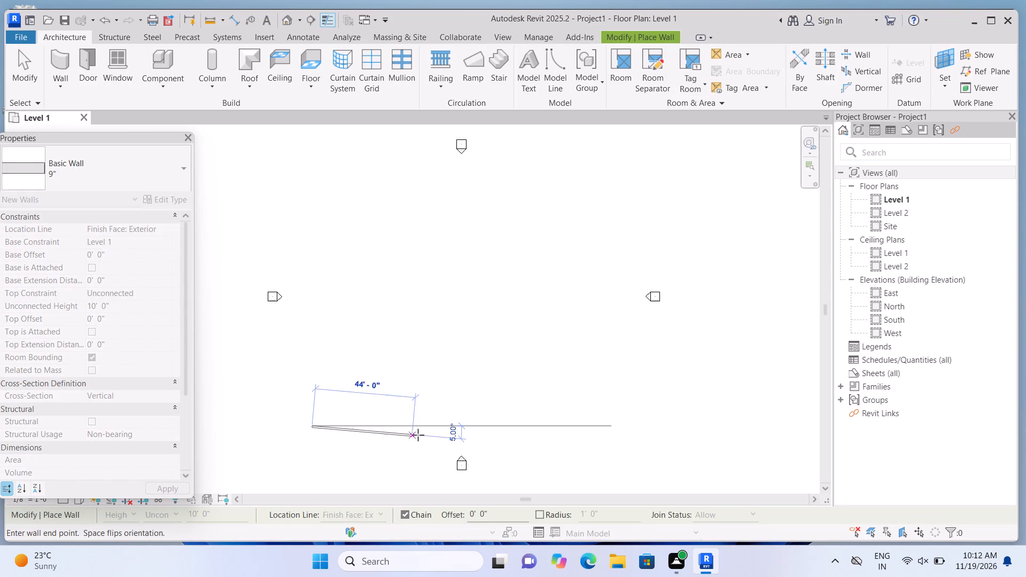
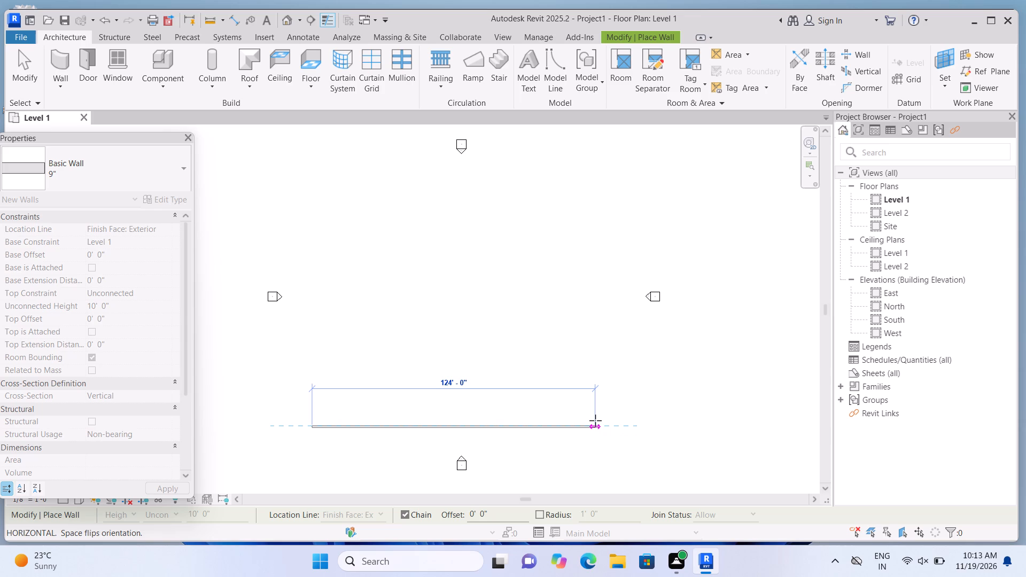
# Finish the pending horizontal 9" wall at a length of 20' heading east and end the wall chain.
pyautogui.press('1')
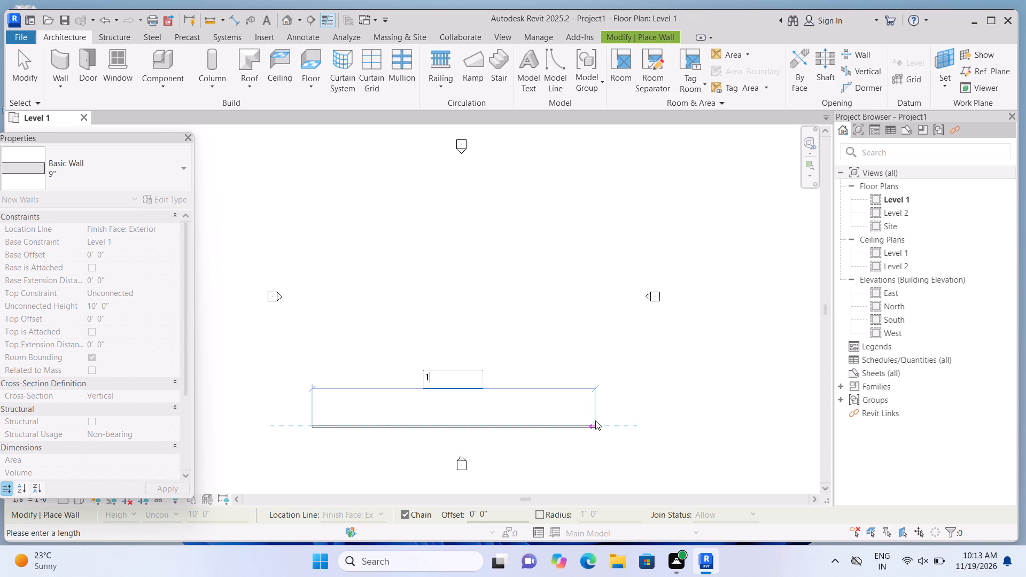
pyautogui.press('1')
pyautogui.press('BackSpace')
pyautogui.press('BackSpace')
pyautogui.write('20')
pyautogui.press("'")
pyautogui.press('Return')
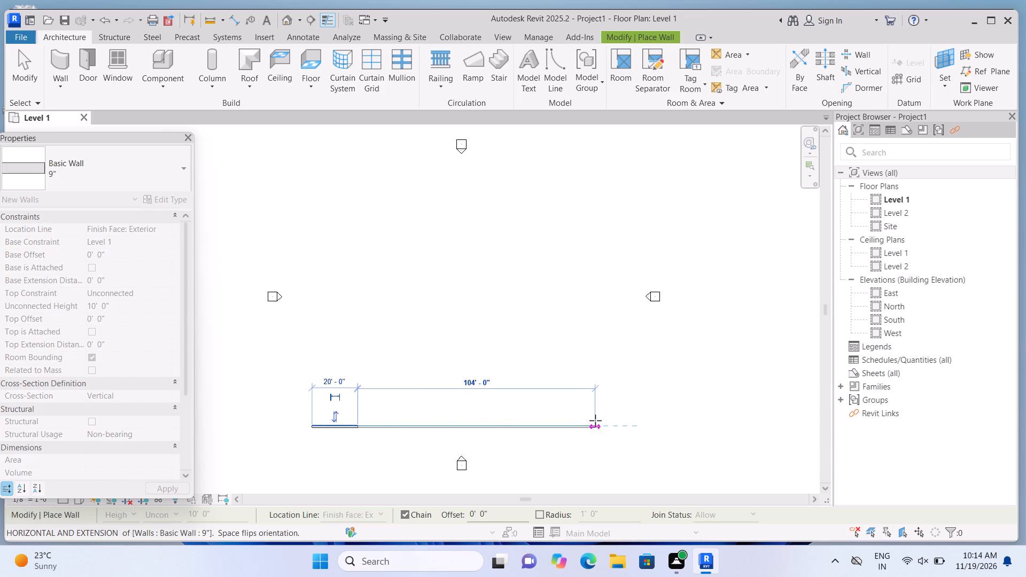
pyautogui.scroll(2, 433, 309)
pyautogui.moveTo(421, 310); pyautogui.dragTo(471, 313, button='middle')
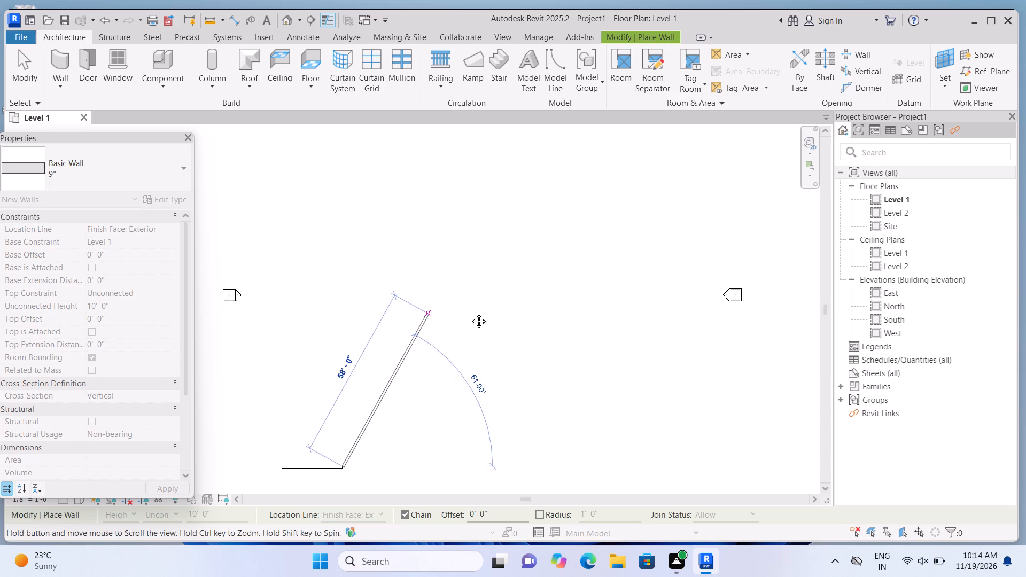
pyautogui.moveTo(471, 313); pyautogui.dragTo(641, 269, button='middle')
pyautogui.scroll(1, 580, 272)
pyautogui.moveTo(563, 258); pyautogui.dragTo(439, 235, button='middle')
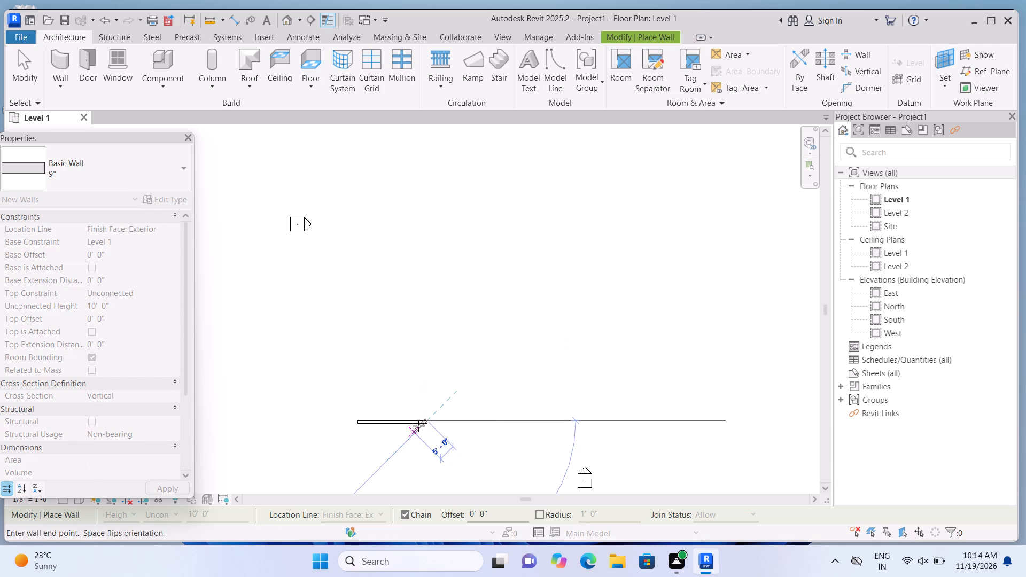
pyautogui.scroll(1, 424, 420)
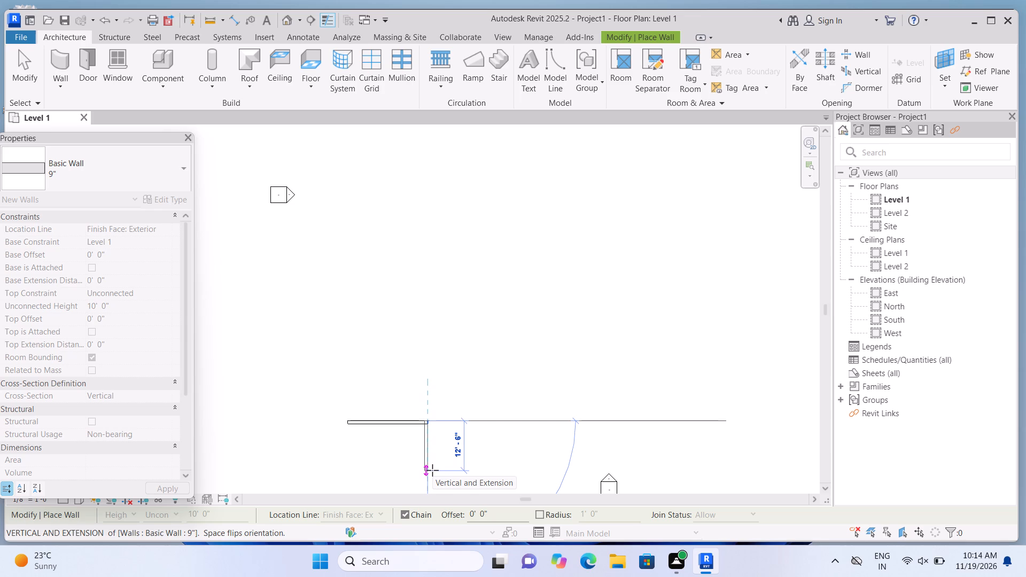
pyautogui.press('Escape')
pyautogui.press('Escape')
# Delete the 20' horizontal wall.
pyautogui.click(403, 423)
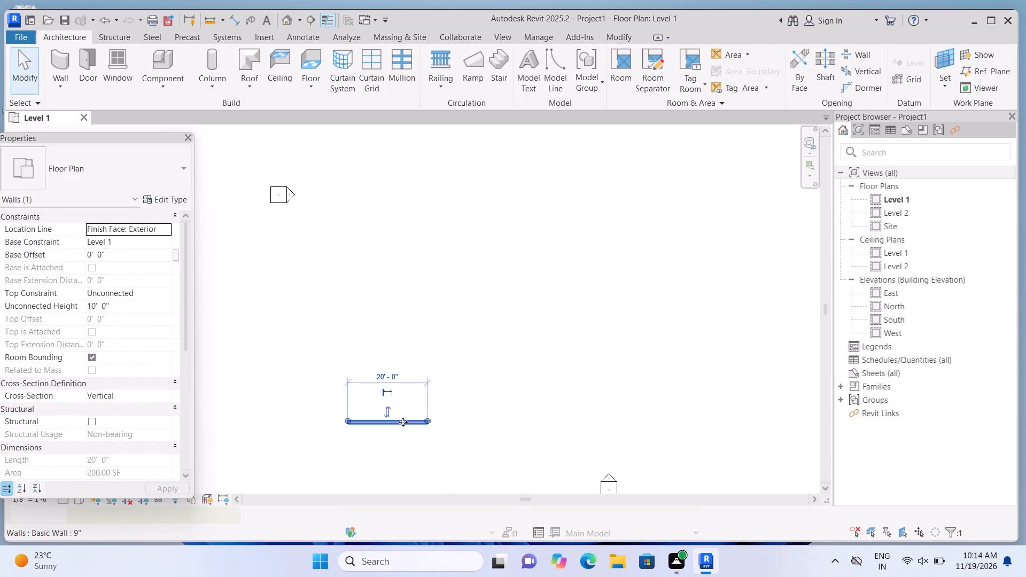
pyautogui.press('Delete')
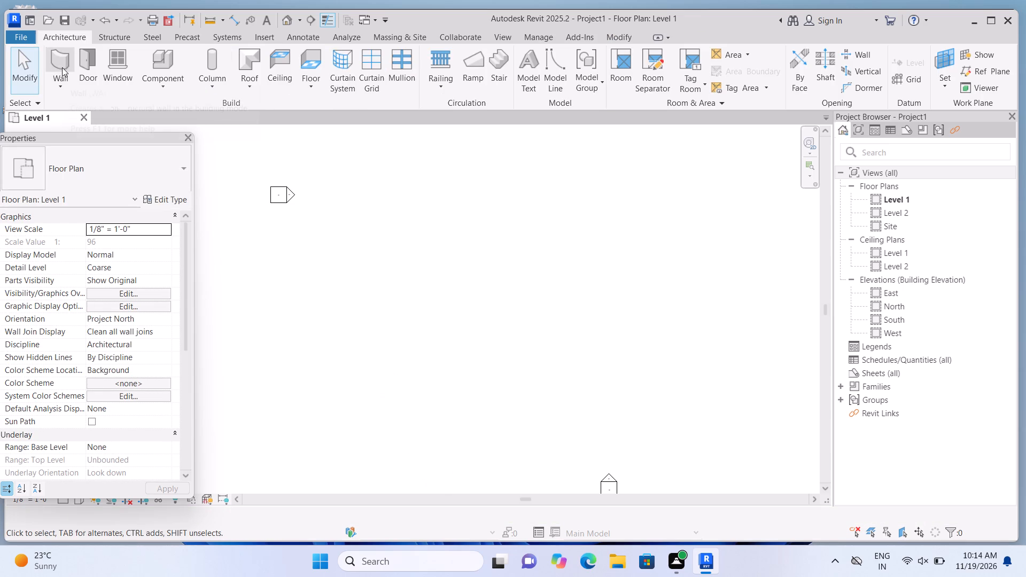
# Draw a 20' horizontal 9" wall east from a new start point southeast of the west elevation marker, then a 13' wall south.
pyautogui.click(62, 67)
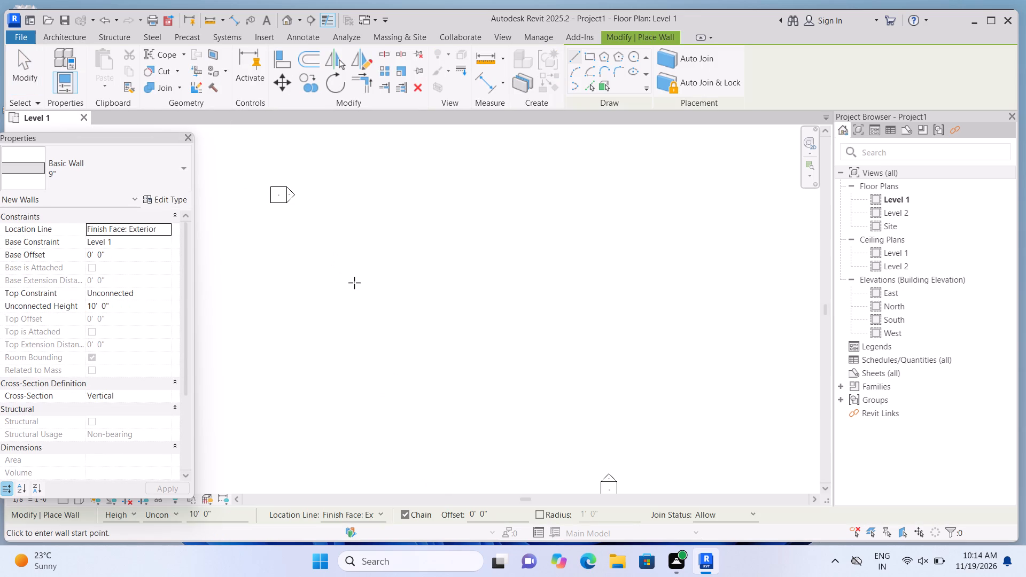
pyautogui.click(358, 370)
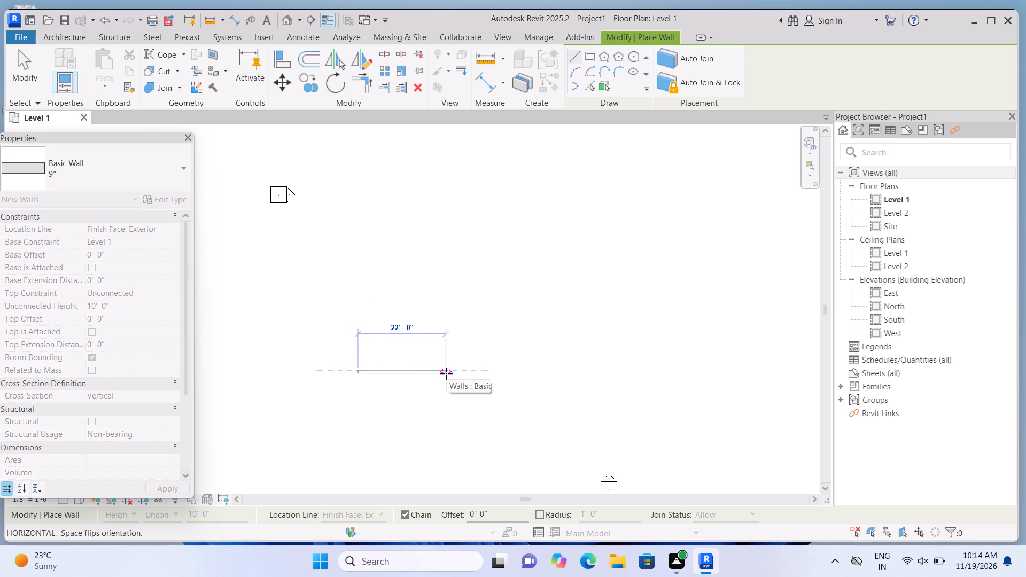
pyautogui.write("20'")
pyautogui.press('Return')
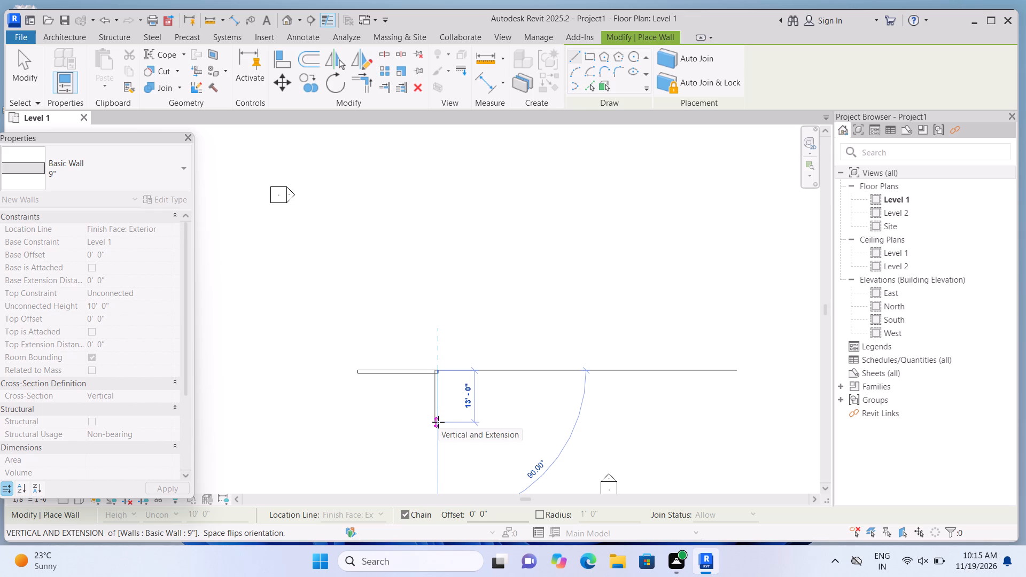
pyautogui.click(438, 422)
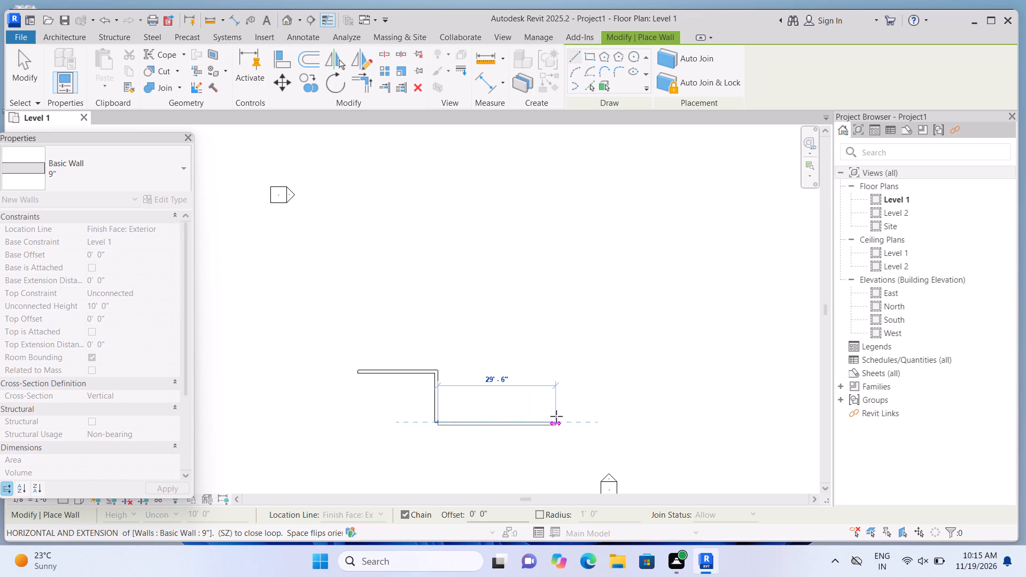
# Continue the 9" wall chain with a 30' wall east and a 15' wall south.
pyautogui.write("30'")
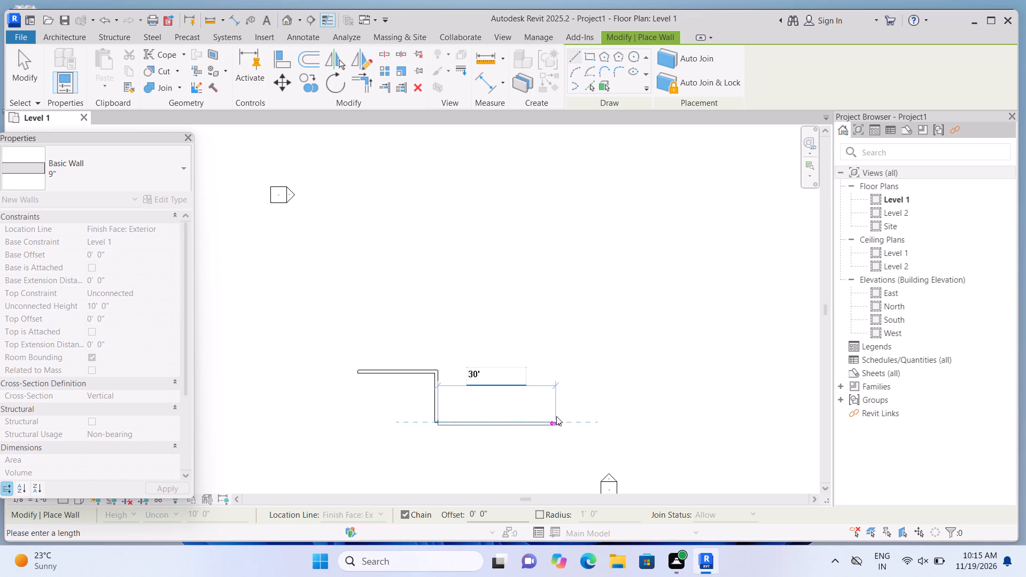
pyautogui.press('Return')
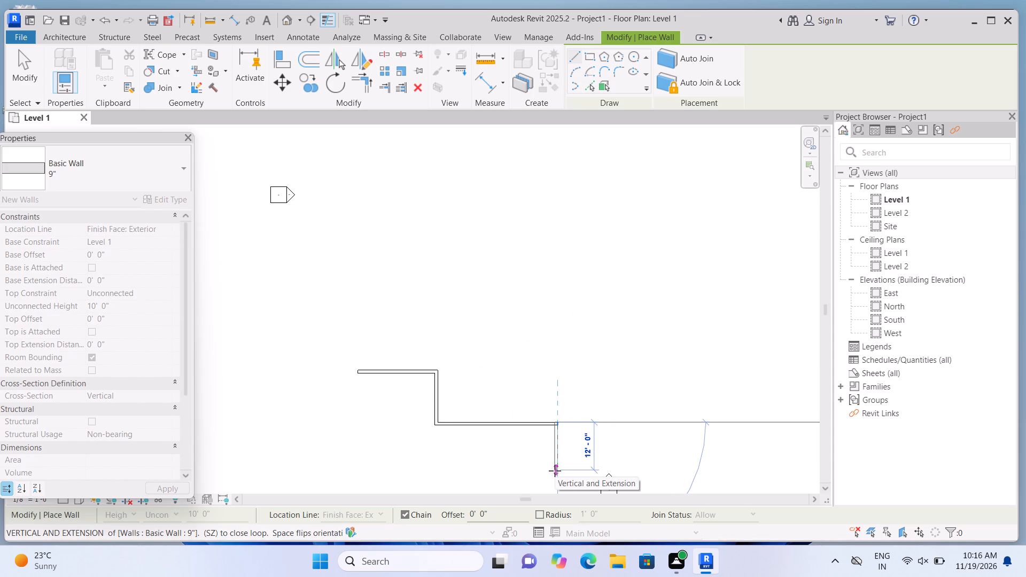
pyautogui.press('1')
pyautogui.press('5')
pyautogui.press("'")
pyautogui.press('Return')
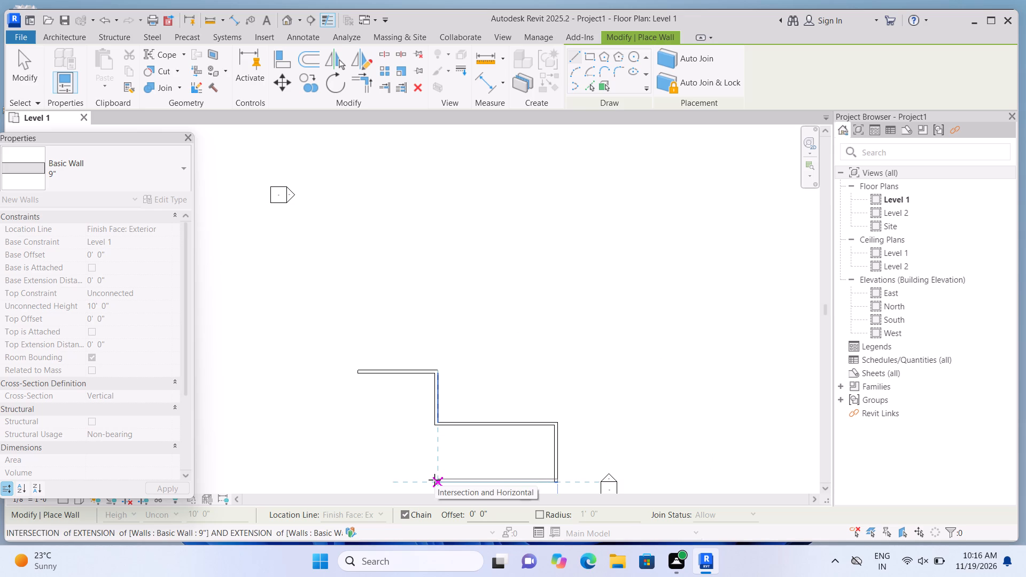
# Draw a wall west from the 15' wall's south end to align with the 13' wall, and end the chain.
pyautogui.click(434, 480)
pyautogui.press('Escape')
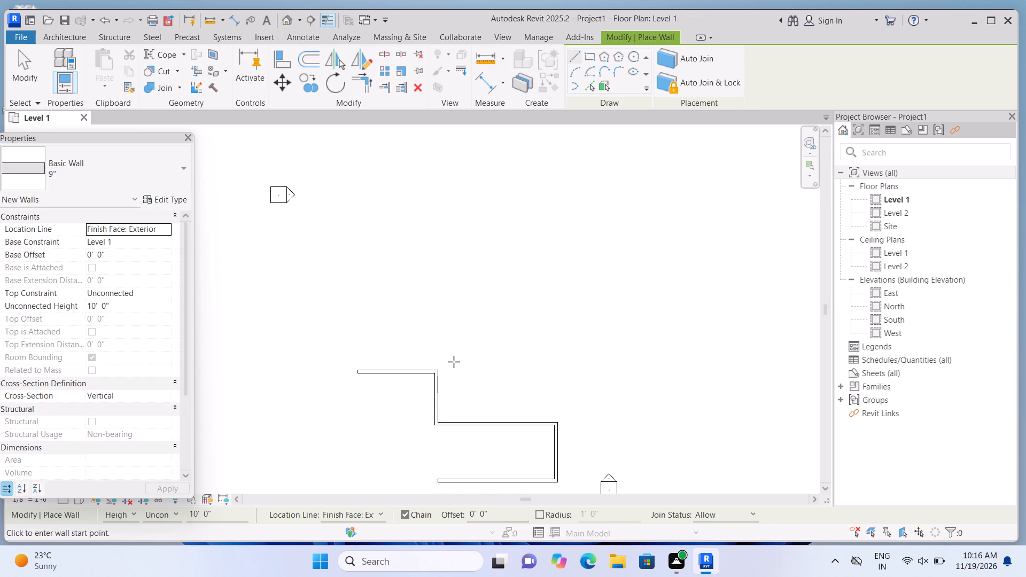
# Begin a new 9" wall from the west end of the 20' horizontal wall, heading north.
pyautogui.scroll(-2, 463, 339)
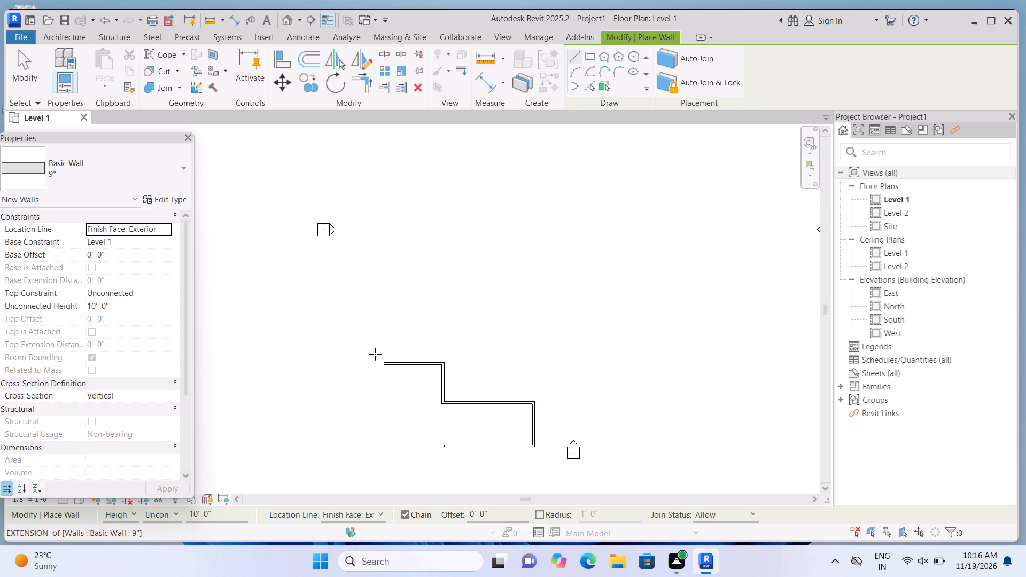
pyautogui.scroll(3, 392, 375)
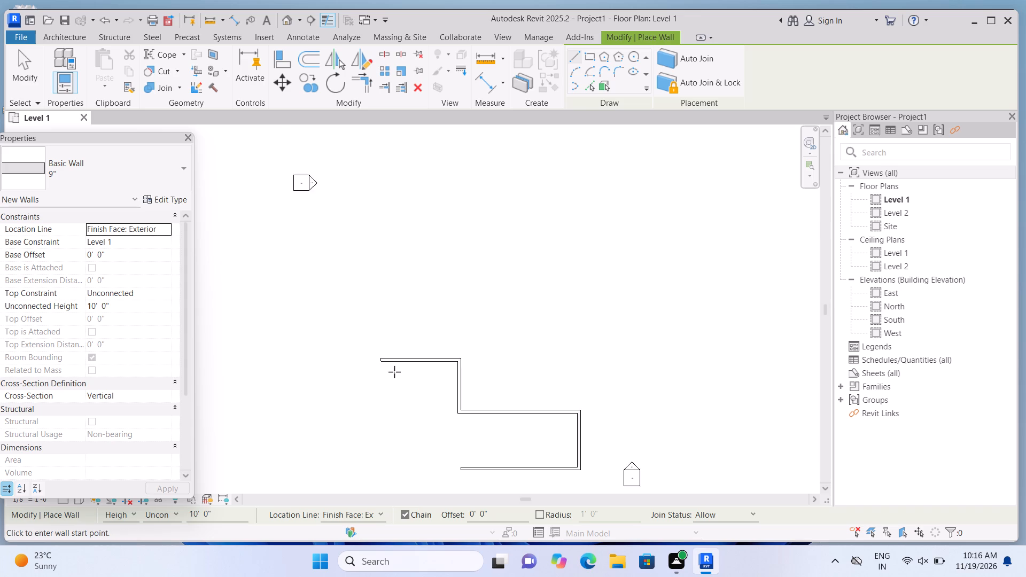
pyautogui.scroll(3, 394, 372)
pyautogui.moveTo(369, 348); pyautogui.dragTo(372, 339)
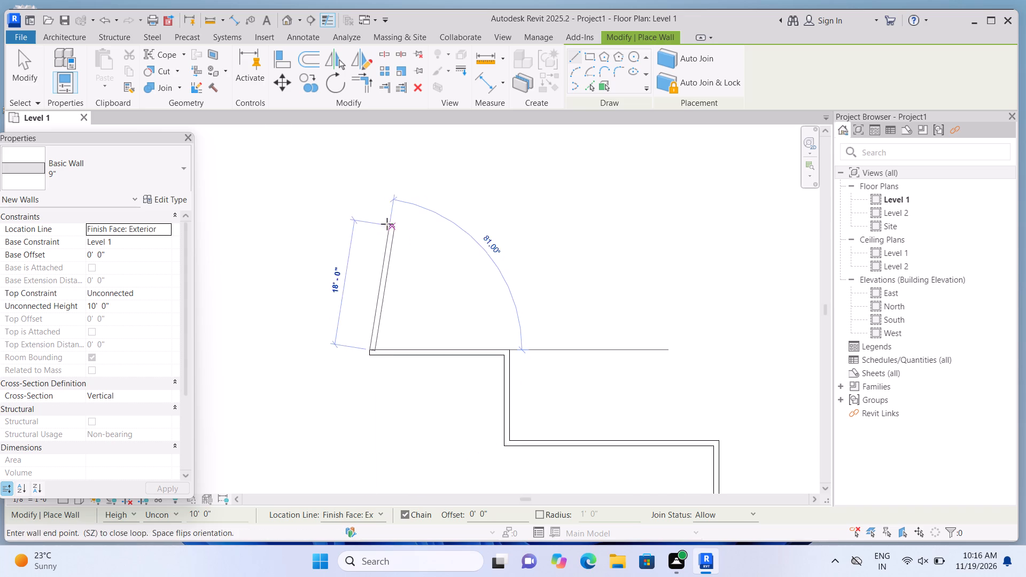
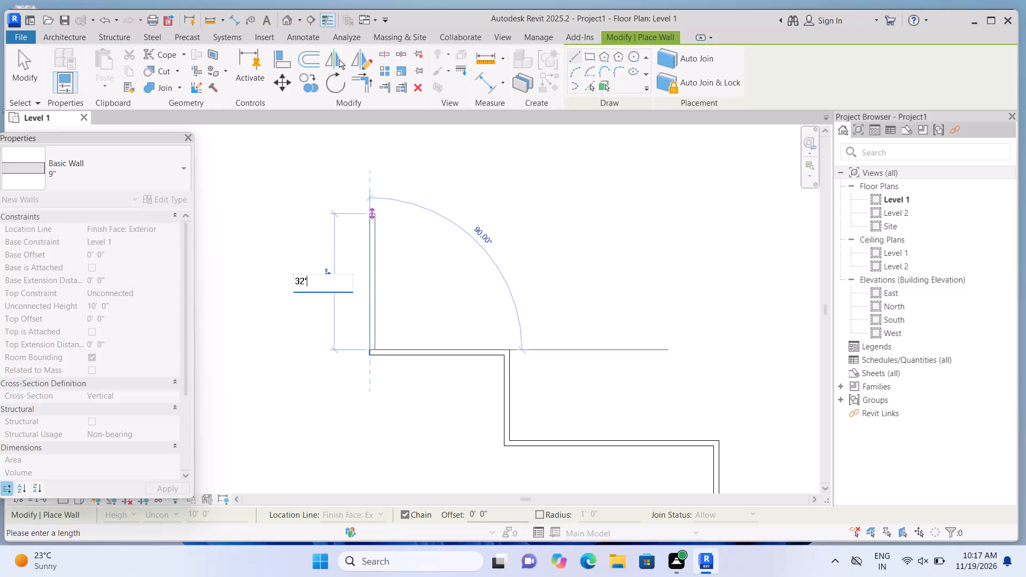
# Finish the north-running wall at 32' and continue the chain 50' east to align with the outer face of the east wall.
pyautogui.press('Return')
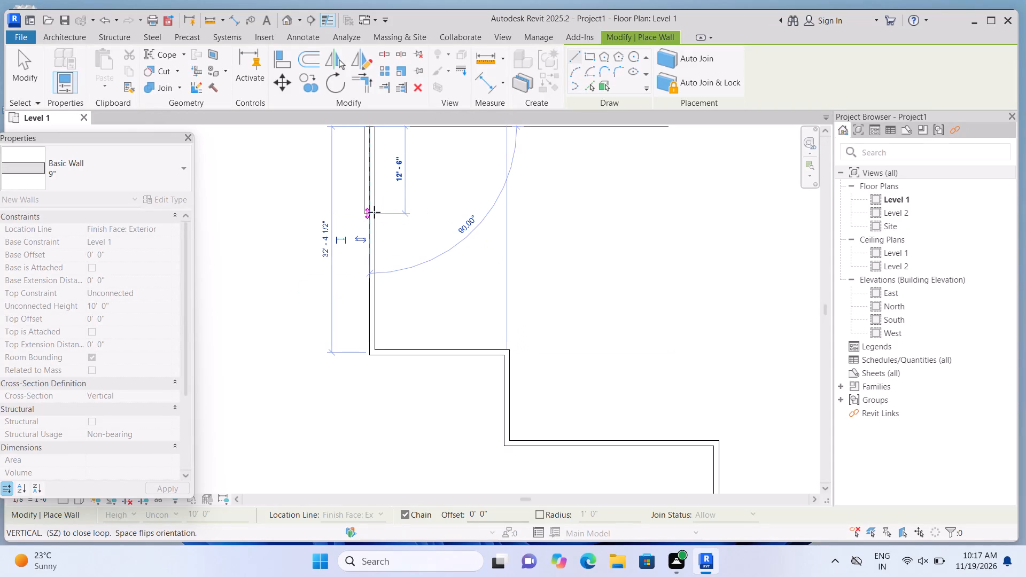
pyautogui.scroll(-2, 528, 126)
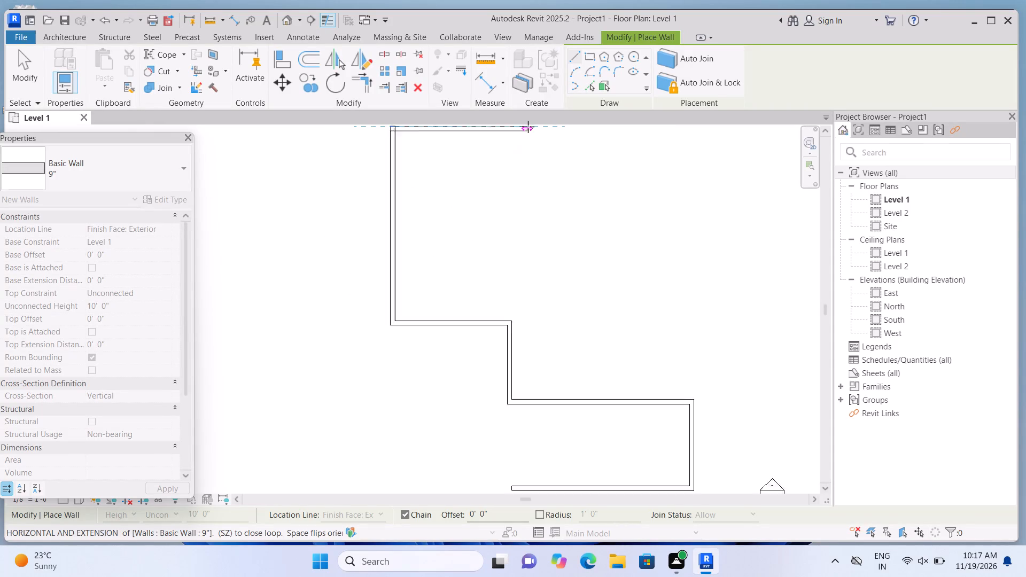
pyautogui.scroll(-3, 528, 127)
pyautogui.moveTo(534, 138); pyautogui.dragTo(491, 198, button='middle')
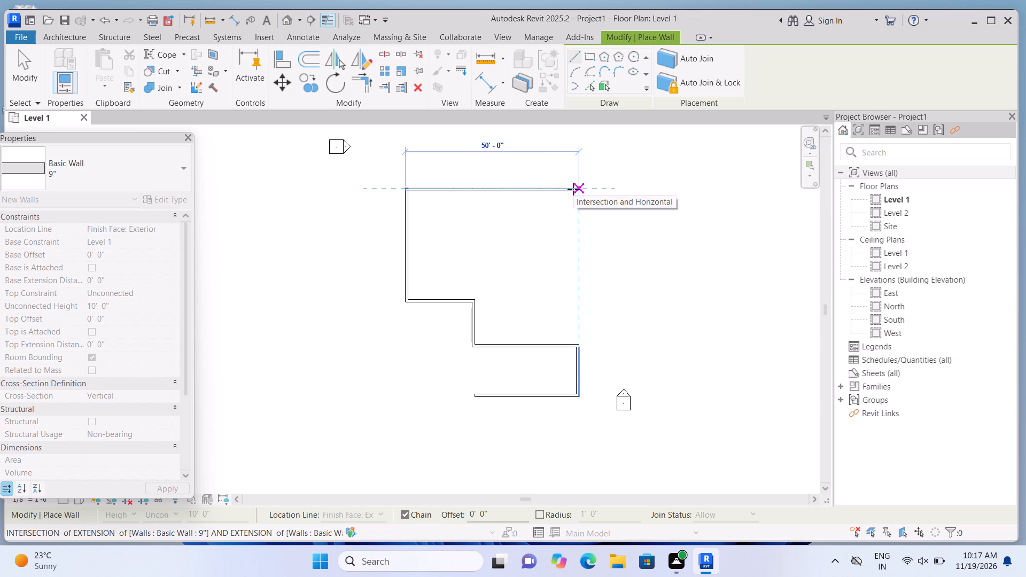
pyautogui.click(573, 189)
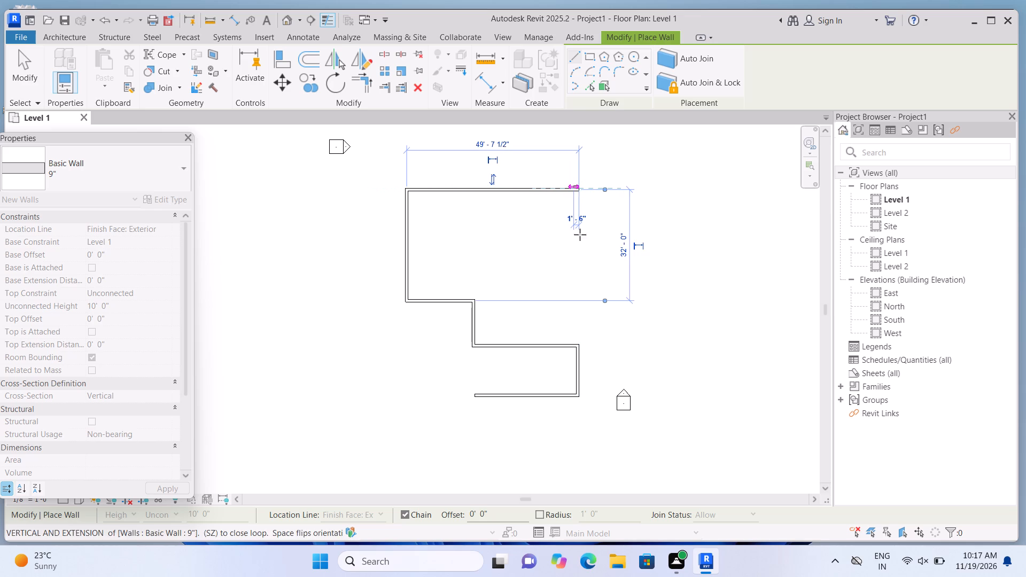
# Draw a 45' wall south from the northeast corner to the east end of the 30' wall, and end the chain.
pyautogui.scroll(4, 581, 345)
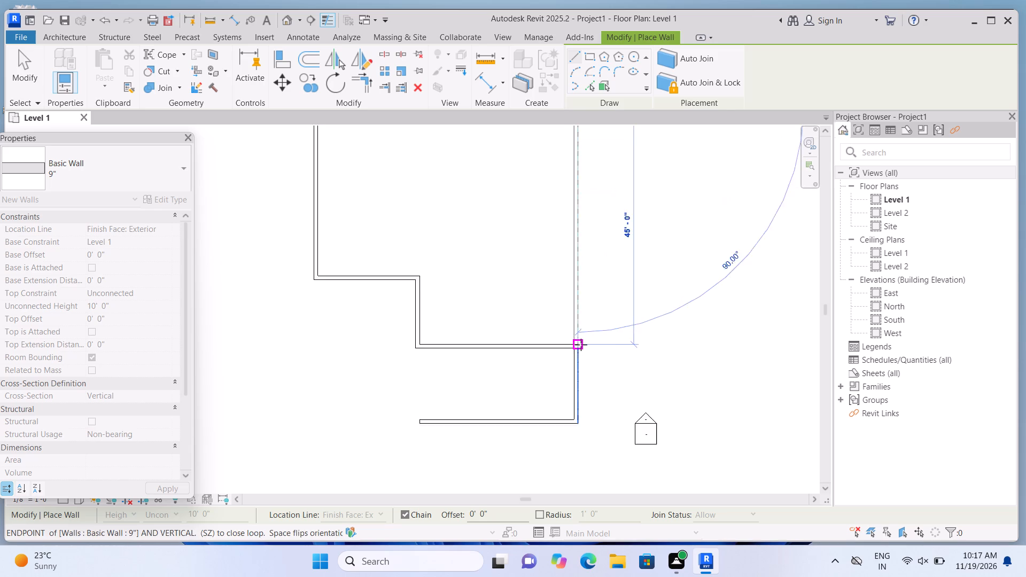
pyautogui.scroll(5, 581, 345)
pyautogui.click(576, 344)
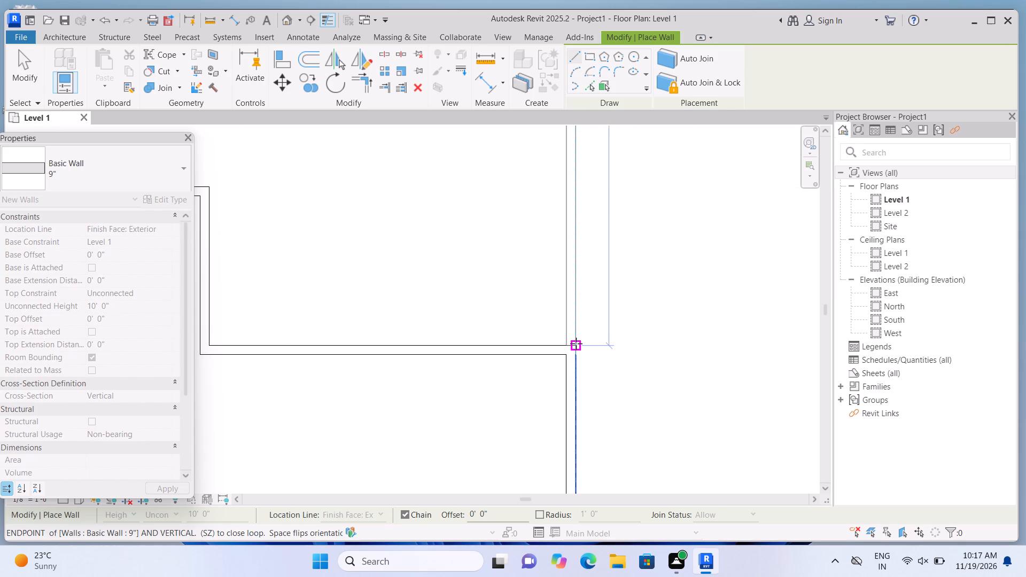
pyautogui.press('Escape')
# Close the southern room with a flipped 9" wall from the 13' wall's south end down to the south wall's west end.
pyautogui.scroll(-1, 595, 324)
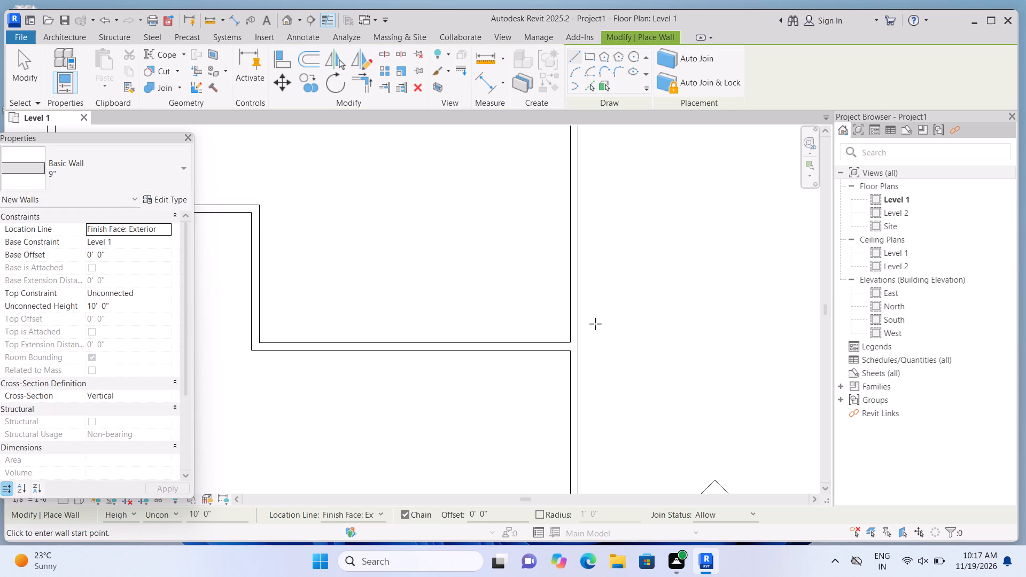
pyautogui.scroll(-7, 595, 324)
pyautogui.middleClick(642, 308)
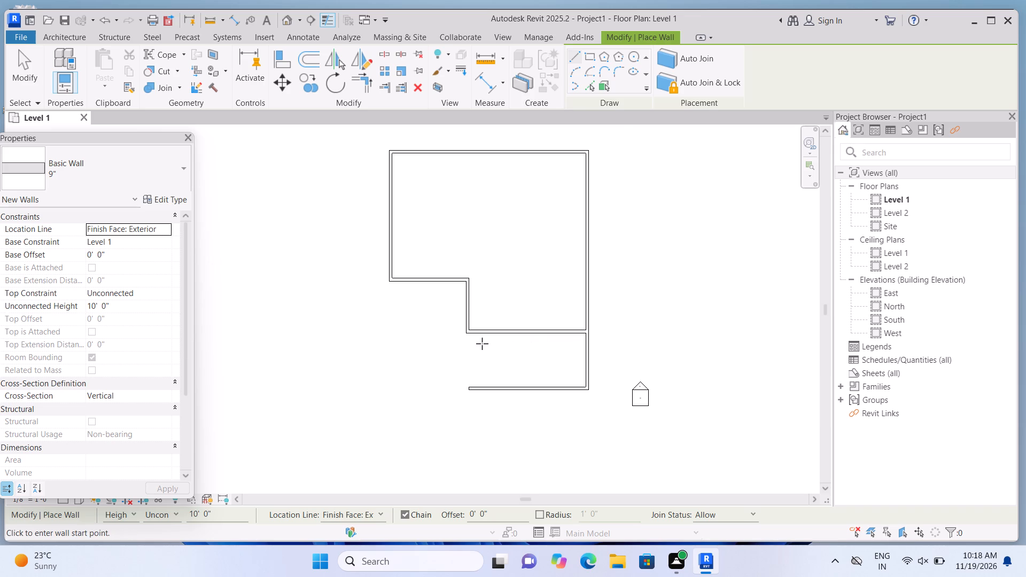
pyautogui.scroll(4, 468, 338)
pyautogui.click(465, 331)
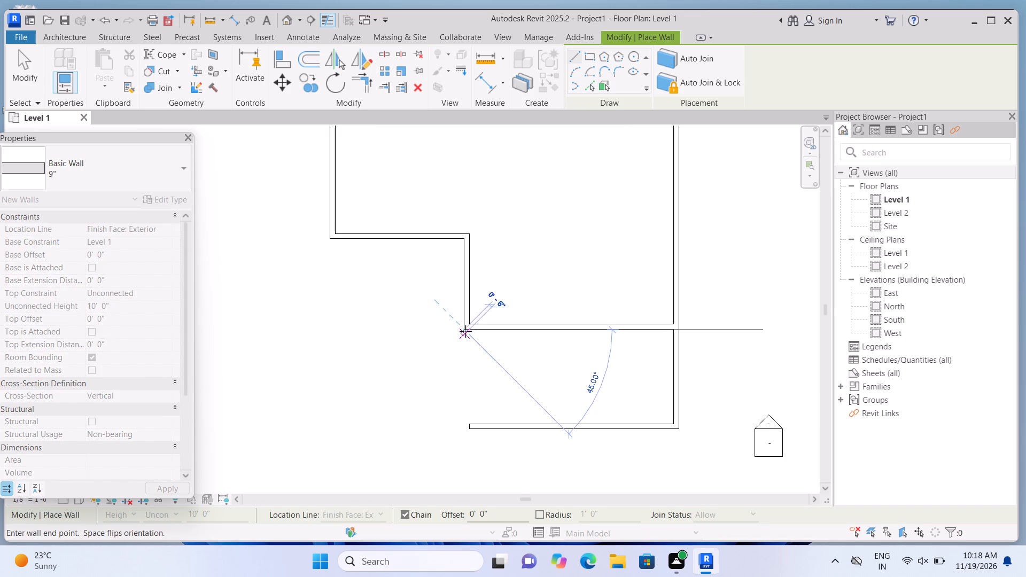
pyautogui.press('space')
pyautogui.click(468, 429)
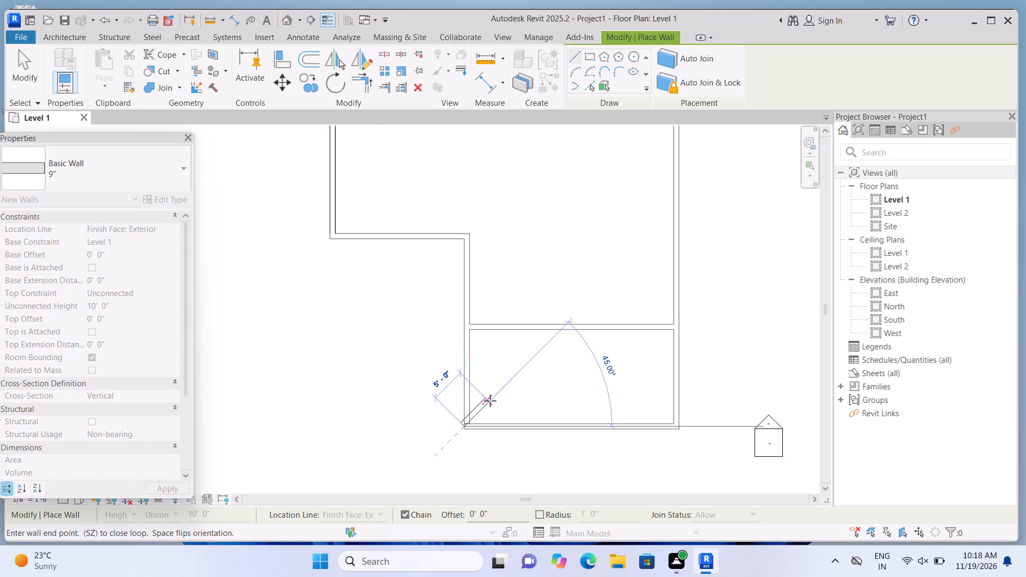
pyautogui.press('Escape')
# Enclose a northwest corner room with a 9" wall about 9'-4" long, starting about 9'-6" south of the north wall, and a return wall north.
pyautogui.scroll(-1, 425, 419)
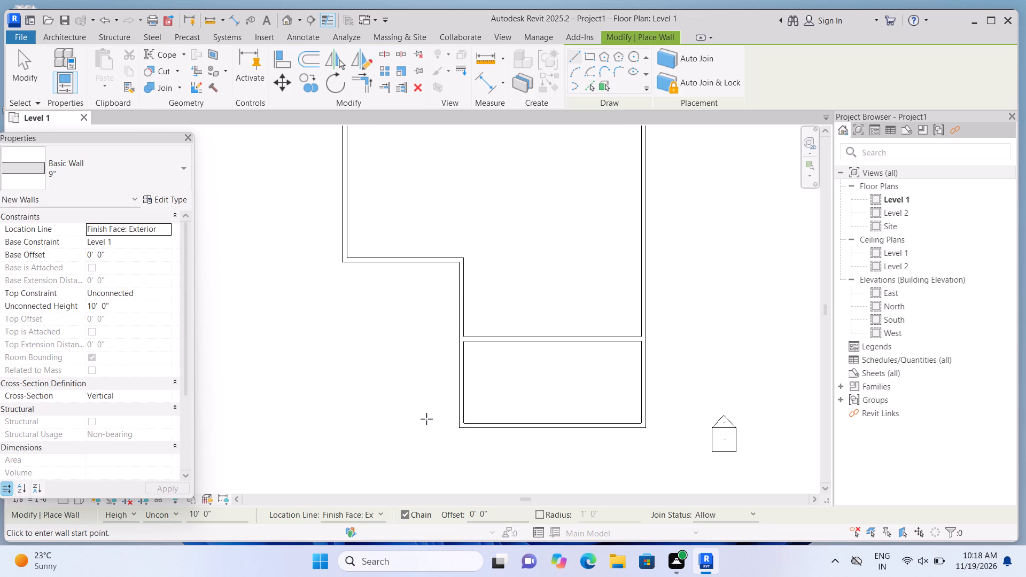
pyautogui.scroll(-2, 427, 414)
pyautogui.moveTo(422, 407); pyautogui.dragTo(421, 426, button='middle')
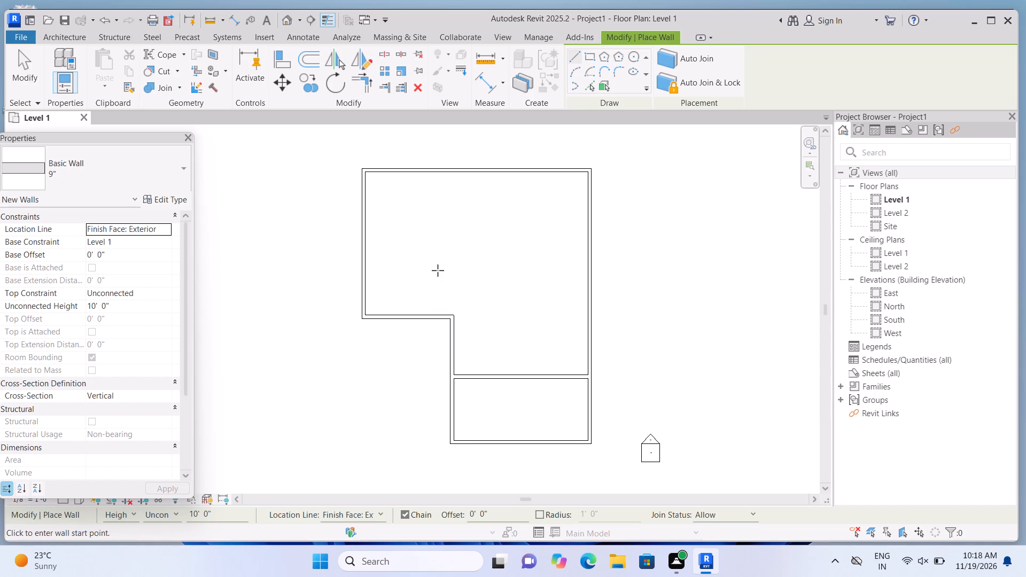
pyautogui.moveTo(441, 281); pyautogui.dragTo(447, 302, button='middle')
pyautogui.scroll(3, 440, 236)
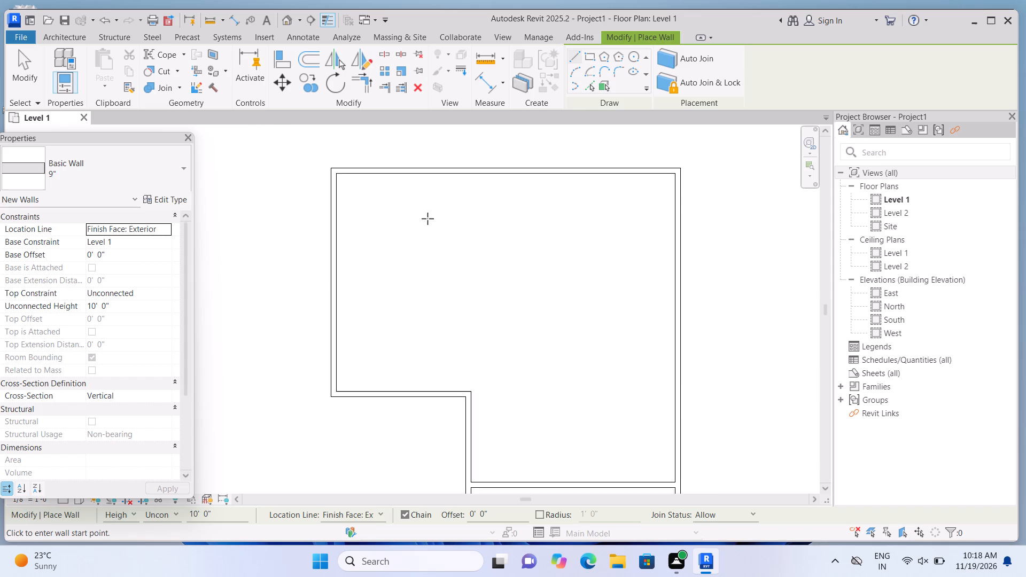
pyautogui.scroll(4, 428, 219)
pyautogui.scroll(-3, 402, 196)
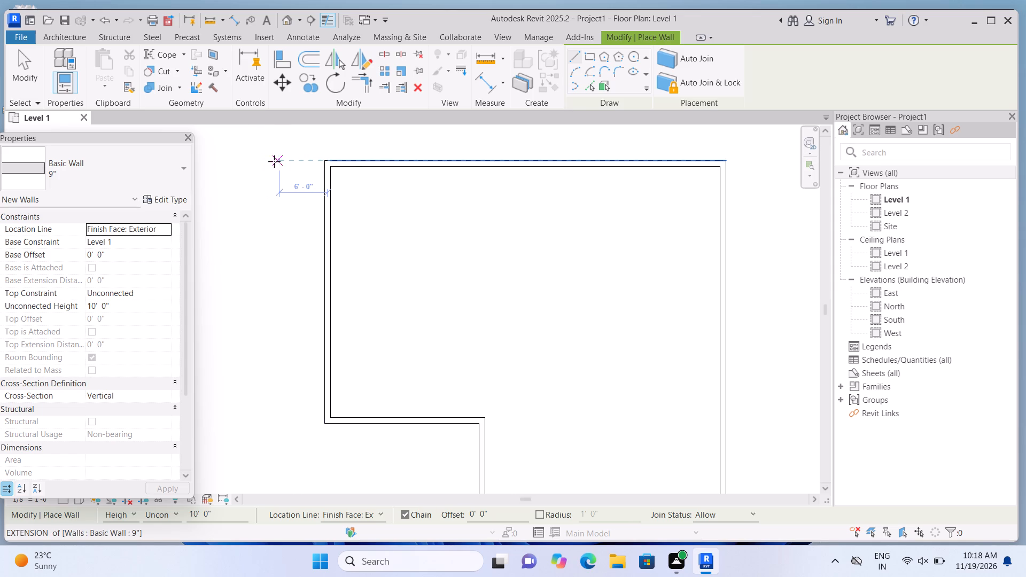
pyautogui.click(330, 263)
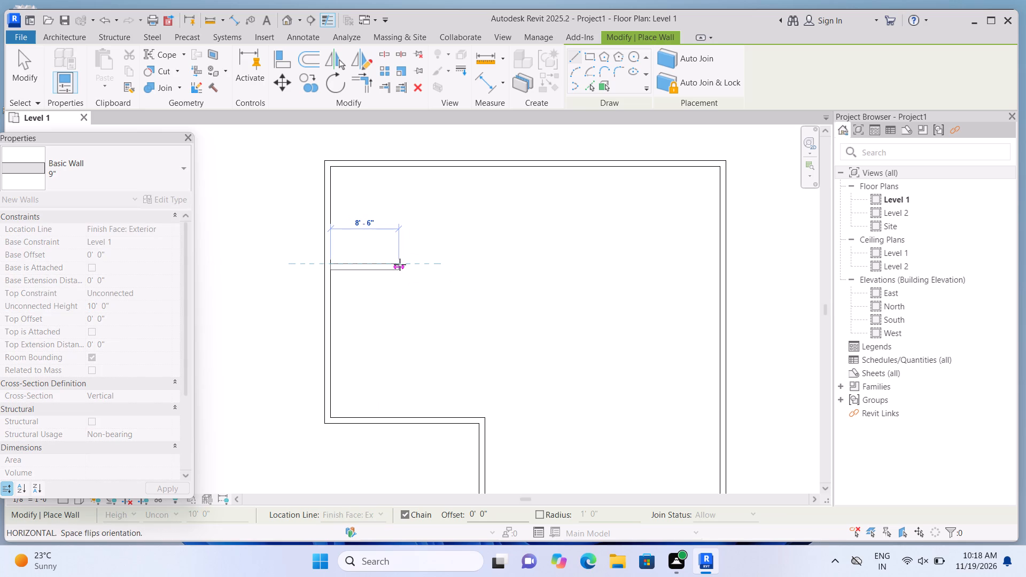
pyautogui.press('Escape')
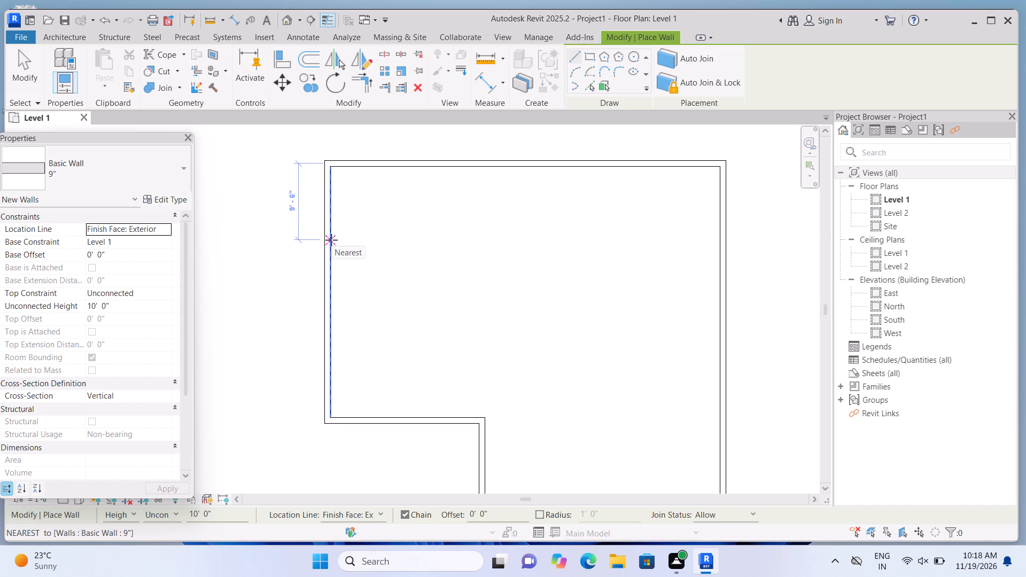
pyautogui.click(331, 240)
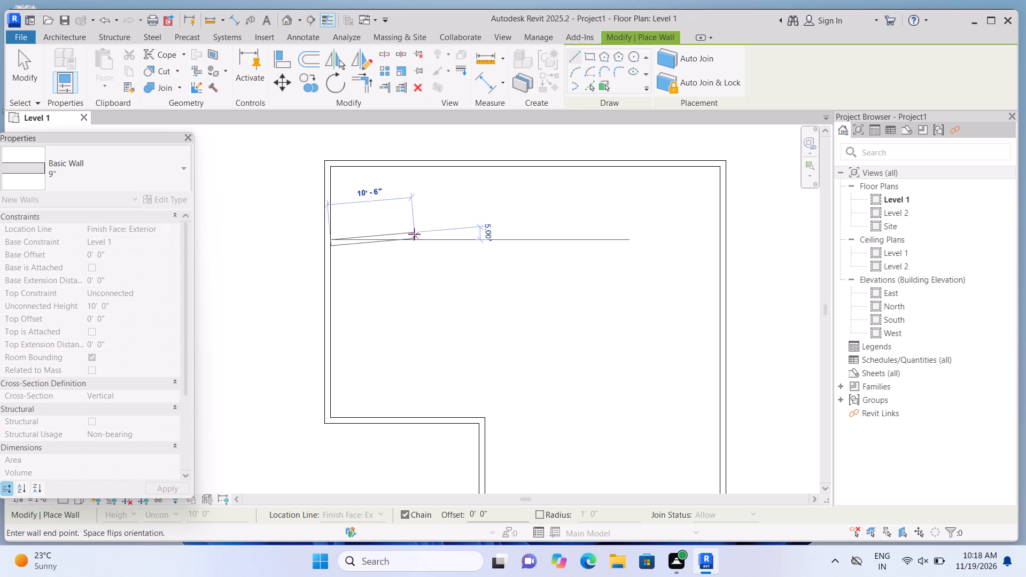
pyautogui.click(403, 244)
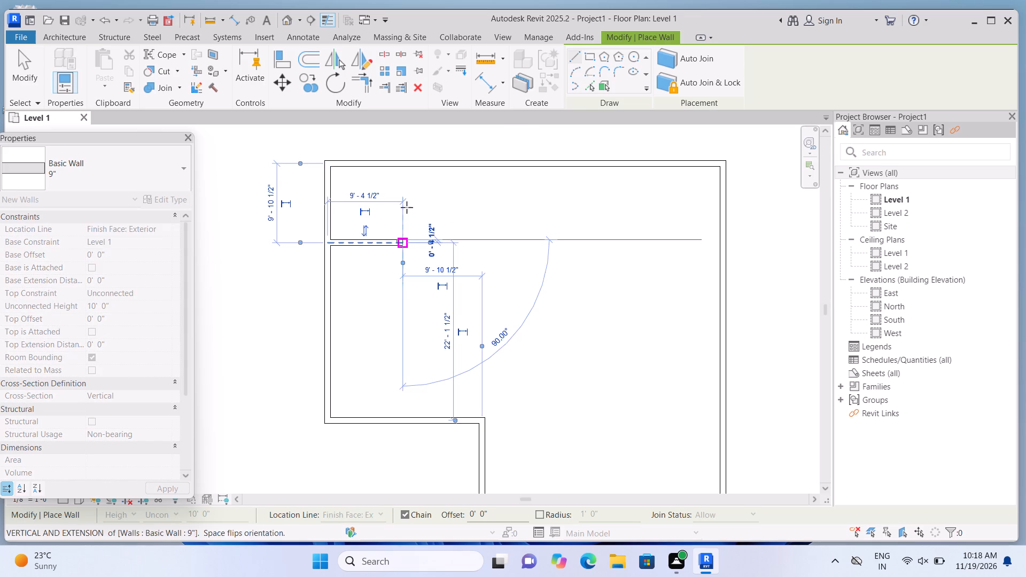
pyautogui.click(408, 168)
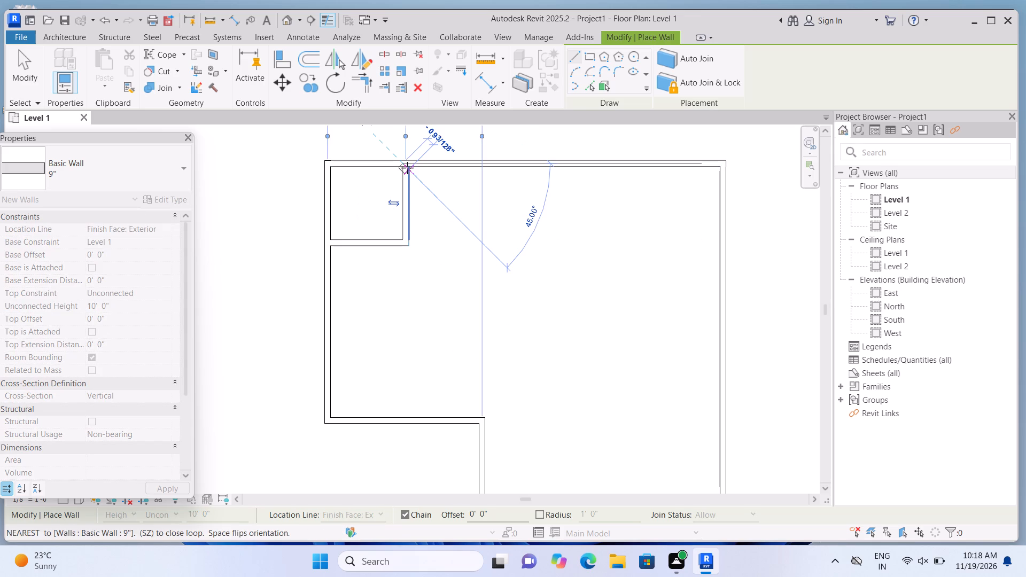
pyautogui.press('Escape')
# Extend the line of the 20' wall with a 9" wall from the inner step corner east to the east wall, about 29'-7" long.
pyautogui.scroll(-6, 450, 209)
pyautogui.moveTo(482, 221); pyautogui.dragTo(421, 205, button='middle')
pyautogui.scroll(2, 429, 245)
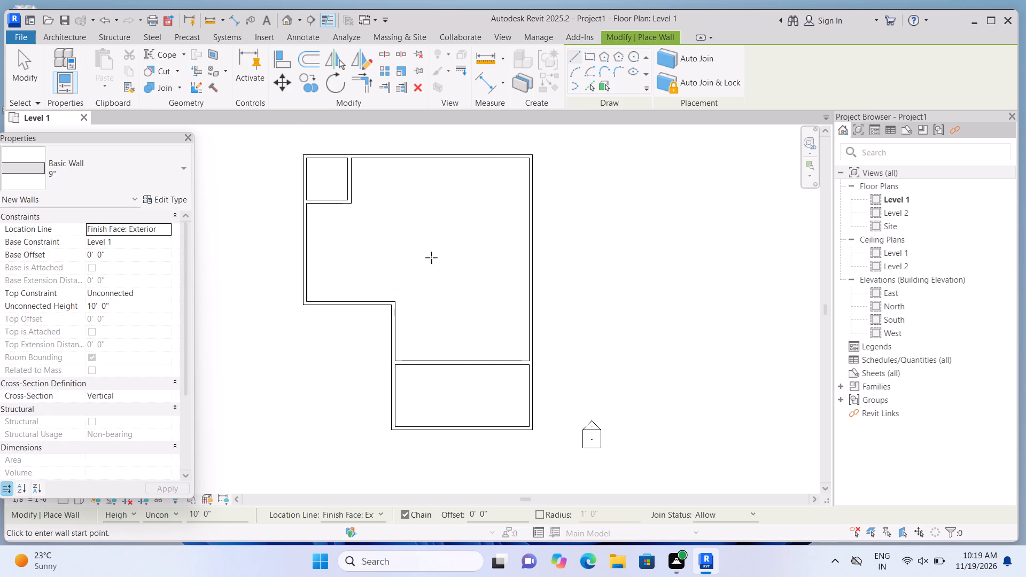
pyautogui.scroll(1, 431, 258)
pyautogui.scroll(1, 437, 350)
pyautogui.moveTo(435, 350); pyautogui.dragTo(425, 297, button='middle')
pyautogui.moveTo(424, 289); pyautogui.dragTo(421, 281, button='middle')
pyautogui.scroll(-1, 418, 272)
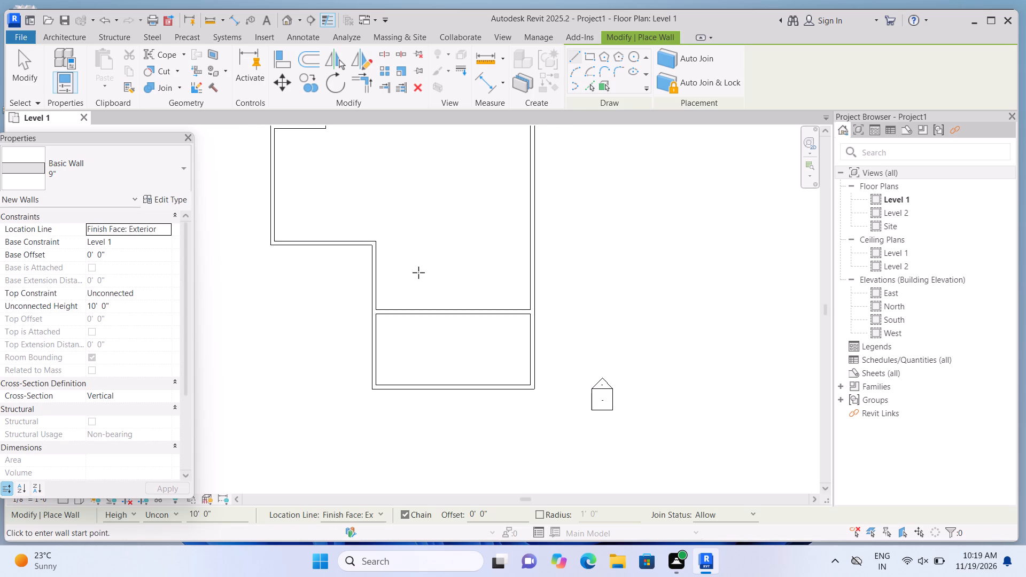
pyautogui.scroll(2, 416, 291)
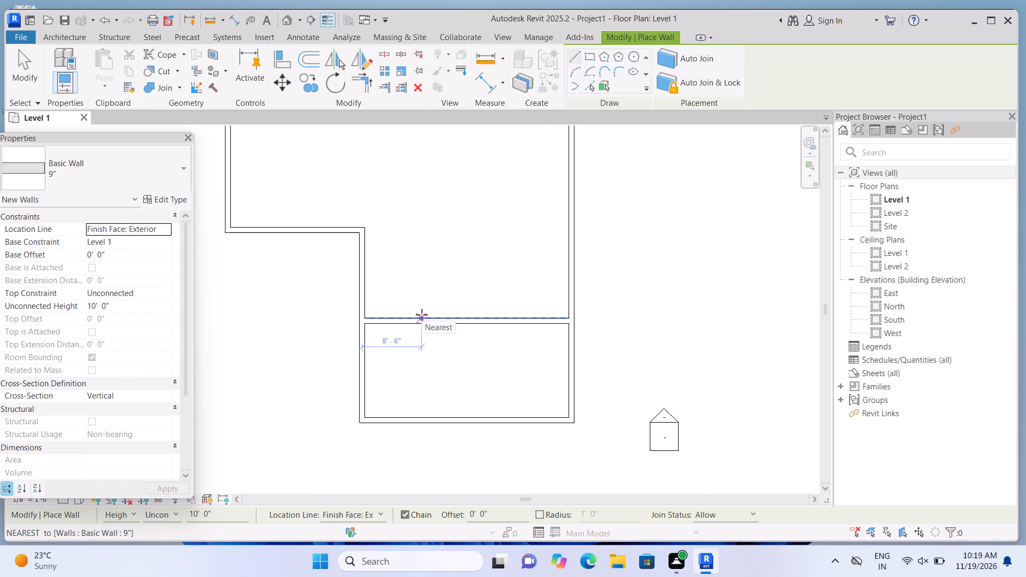
pyautogui.scroll(1, 421, 314)
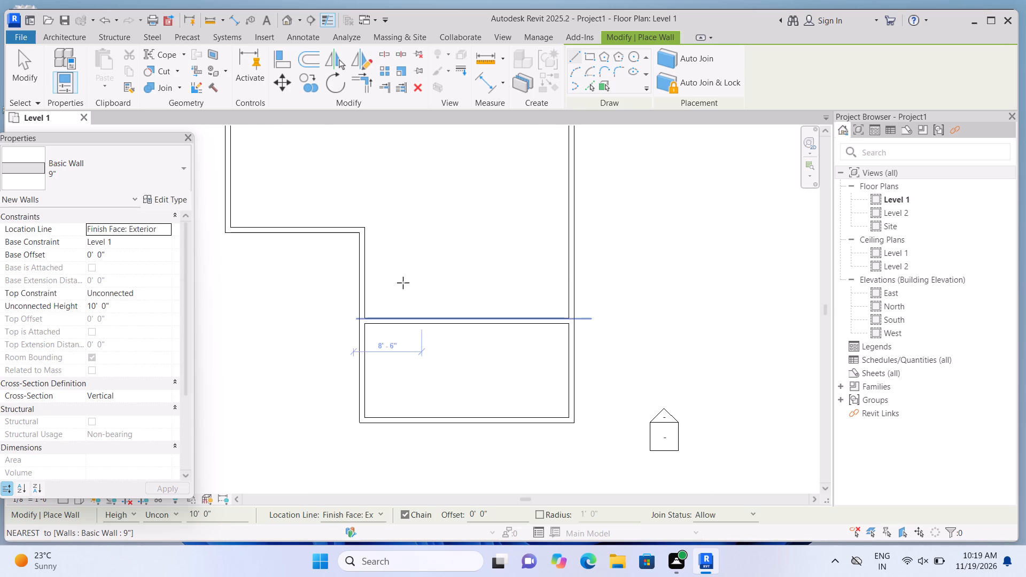
pyautogui.click(359, 214)
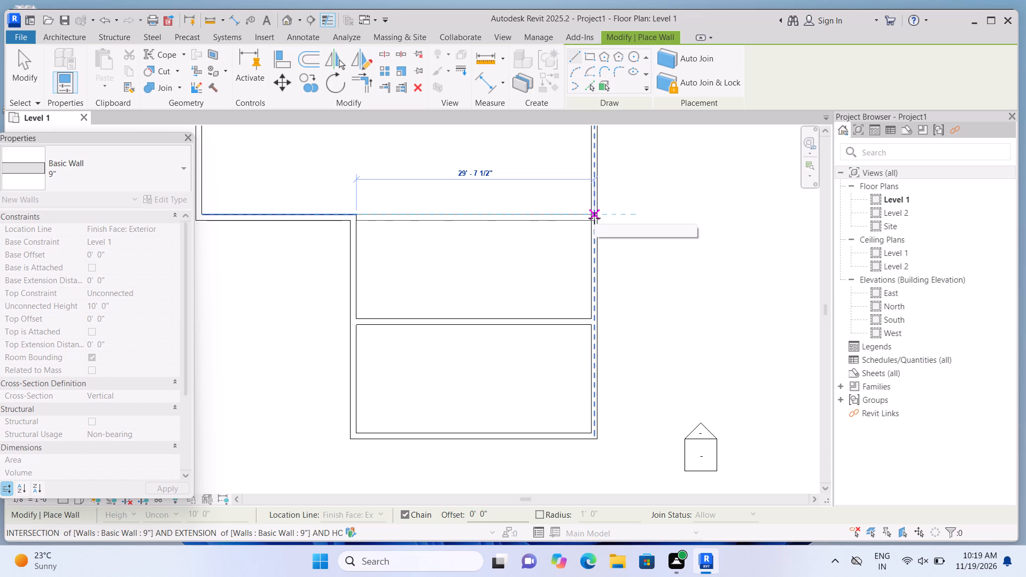
pyautogui.scroll(-3, 594, 218)
pyautogui.scroll(2, 594, 218)
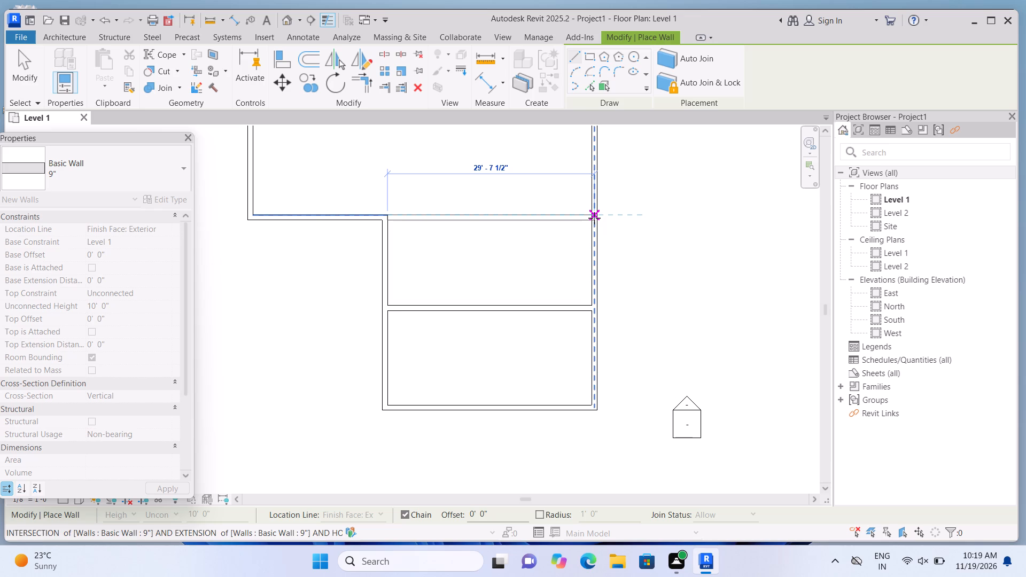
pyautogui.click(594, 218)
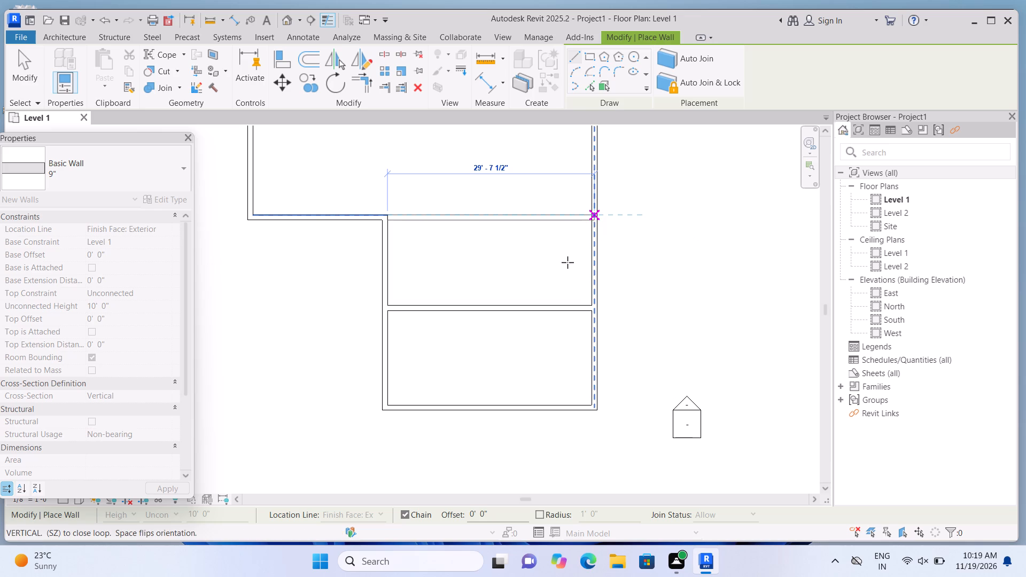
pyautogui.press('Escape')
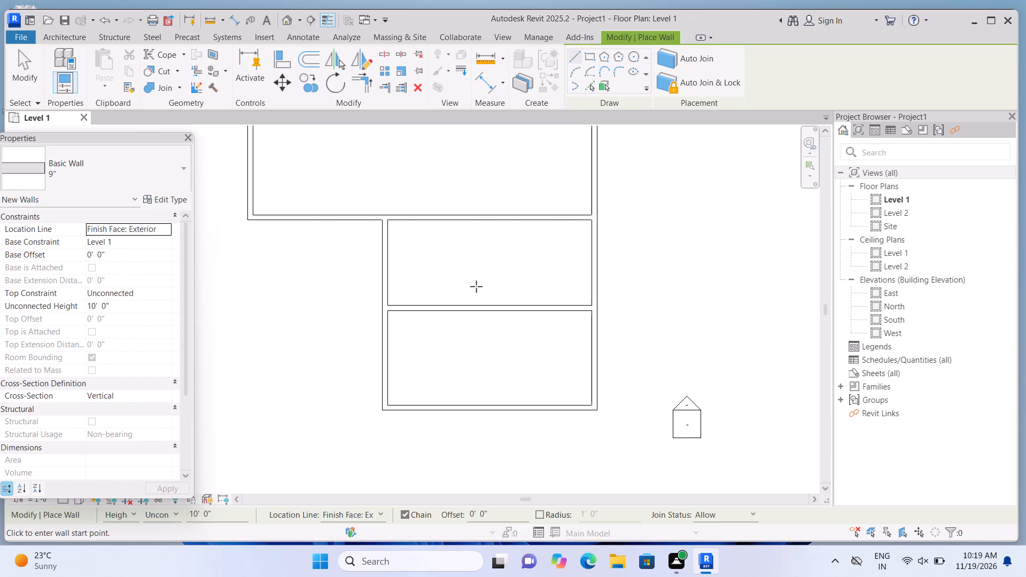
# Draw a north-south partition in the middle room about 7'-6" from its west wall, as 4' and about 5'-6" segments separated by an opening.
pyautogui.click(437, 221)
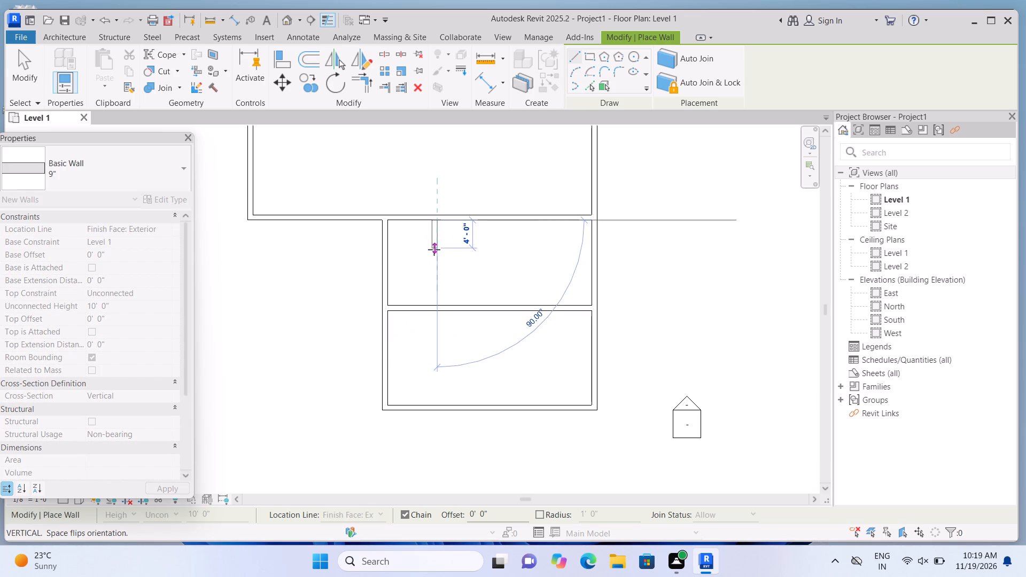
pyautogui.click(434, 249)
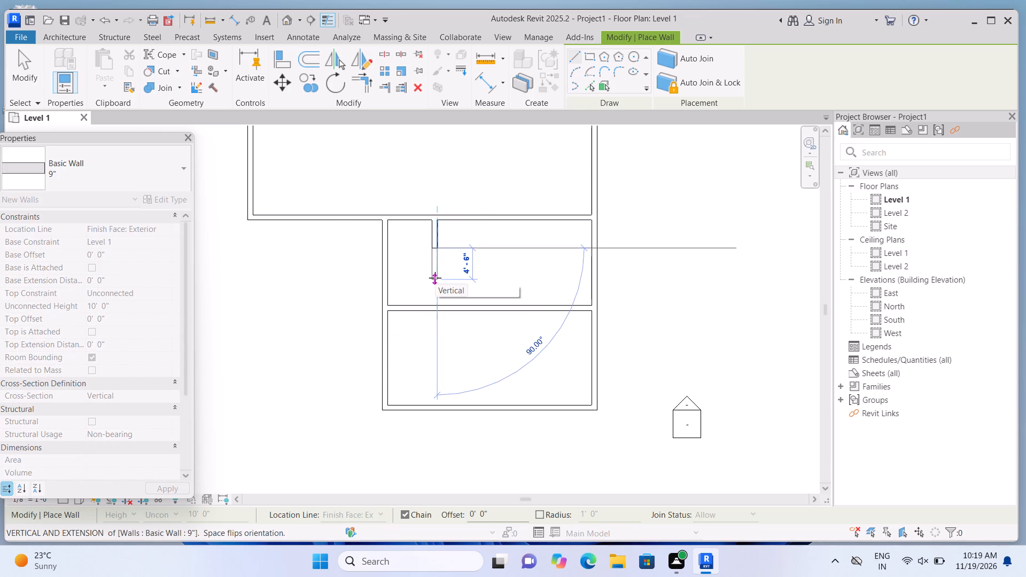
pyautogui.press('Escape')
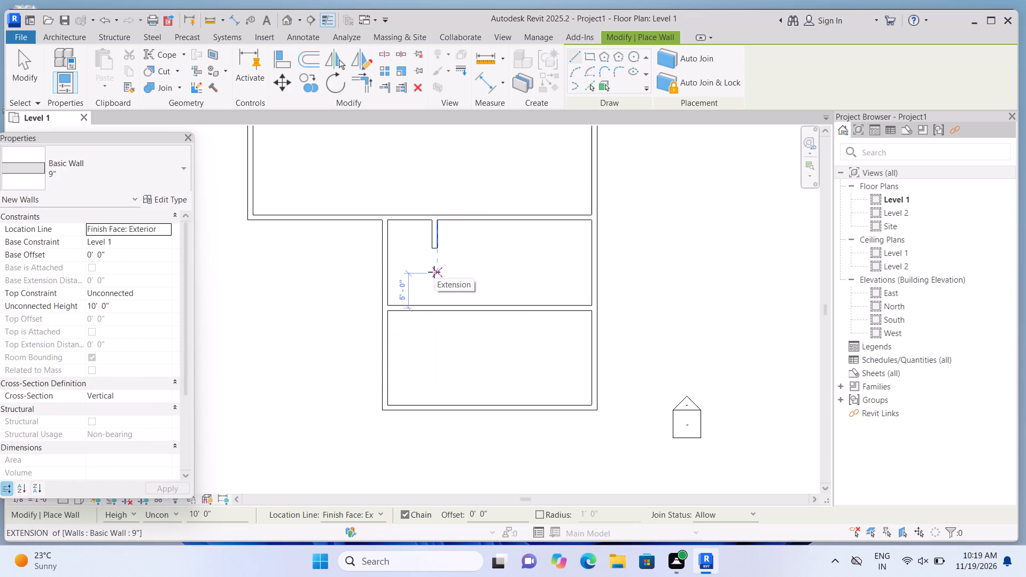
pyautogui.click(434, 271)
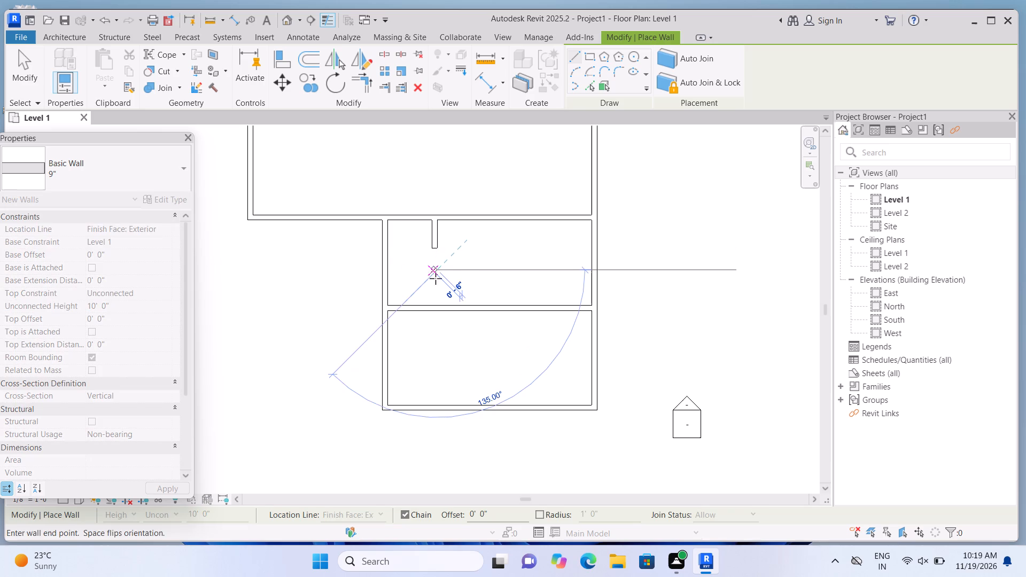
pyautogui.click(433, 310)
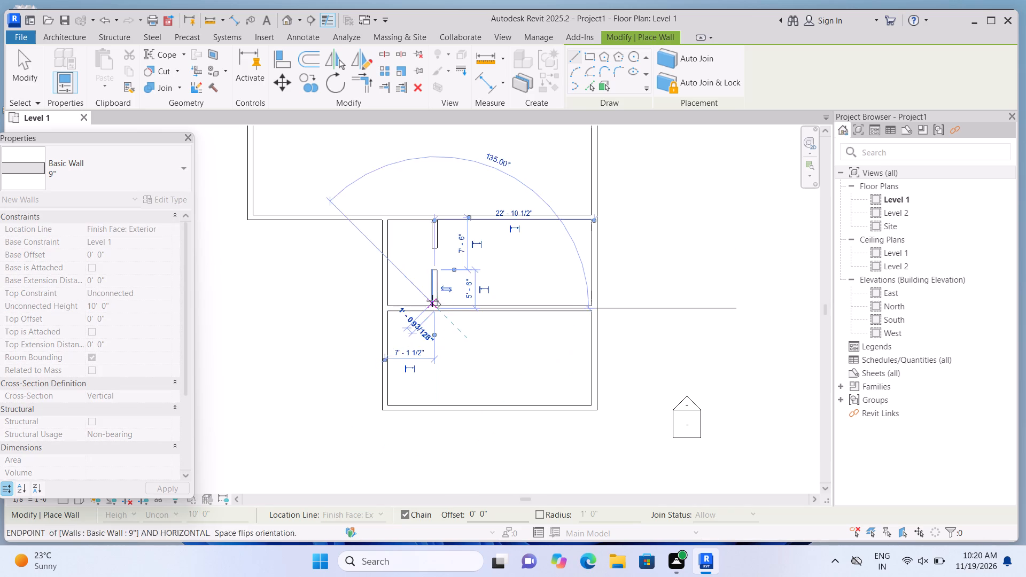
pyautogui.press('Escape')
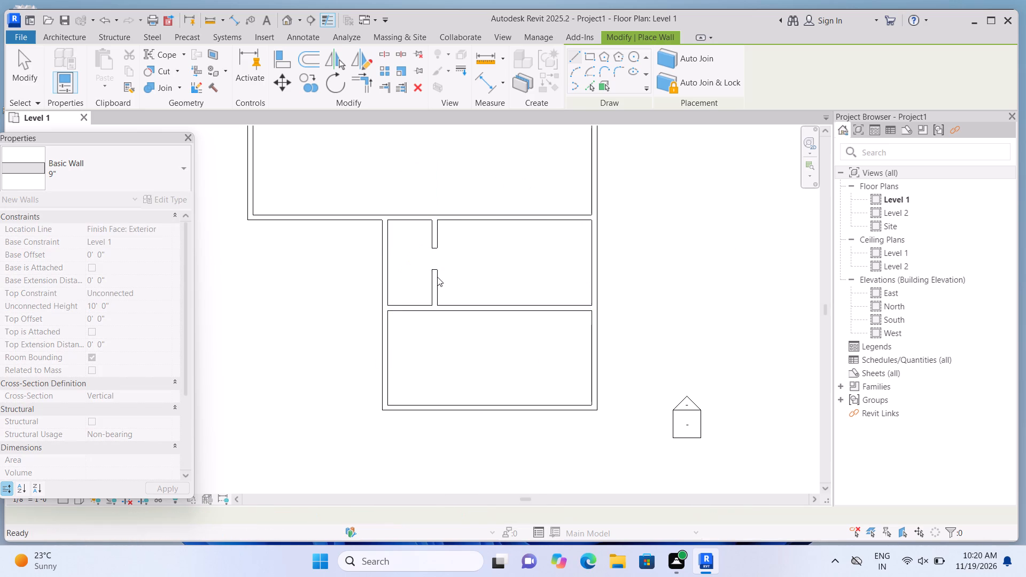
# Draw a 9" wall from the north end of the middle room's lower partition segment west to the west wall.
pyautogui.scroll(8, 437, 276)
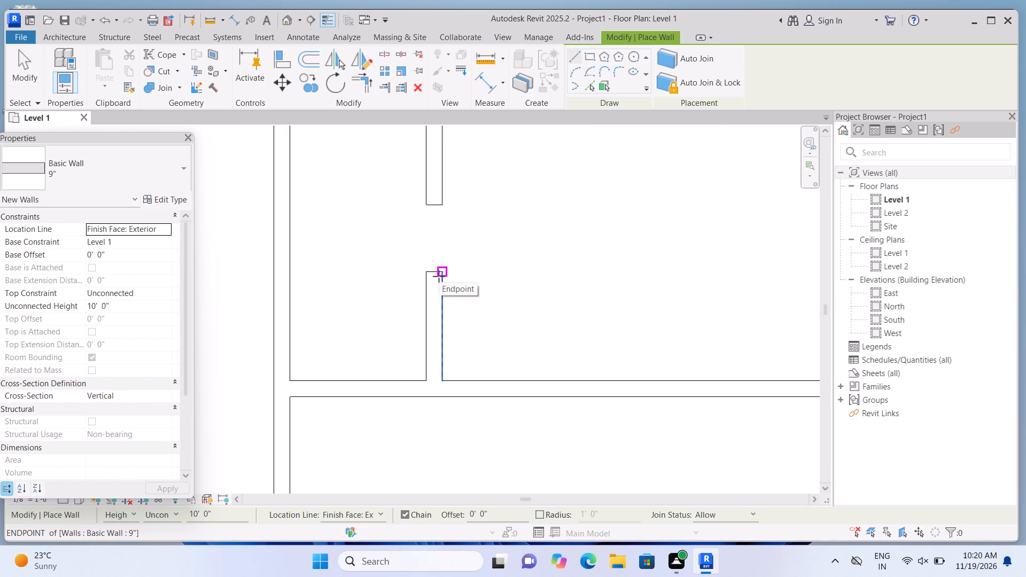
pyautogui.click(441, 272)
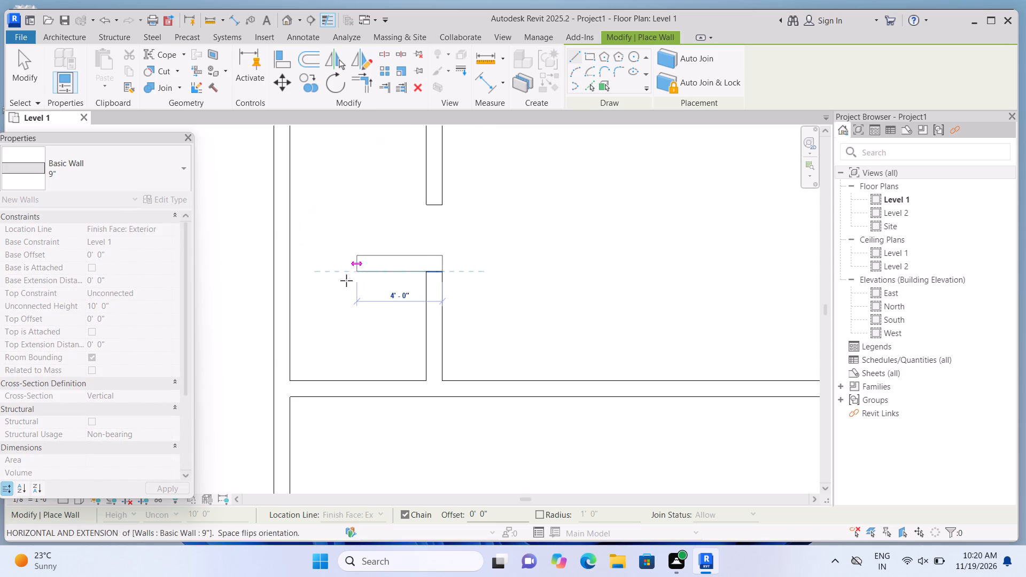
pyautogui.click(294, 267)
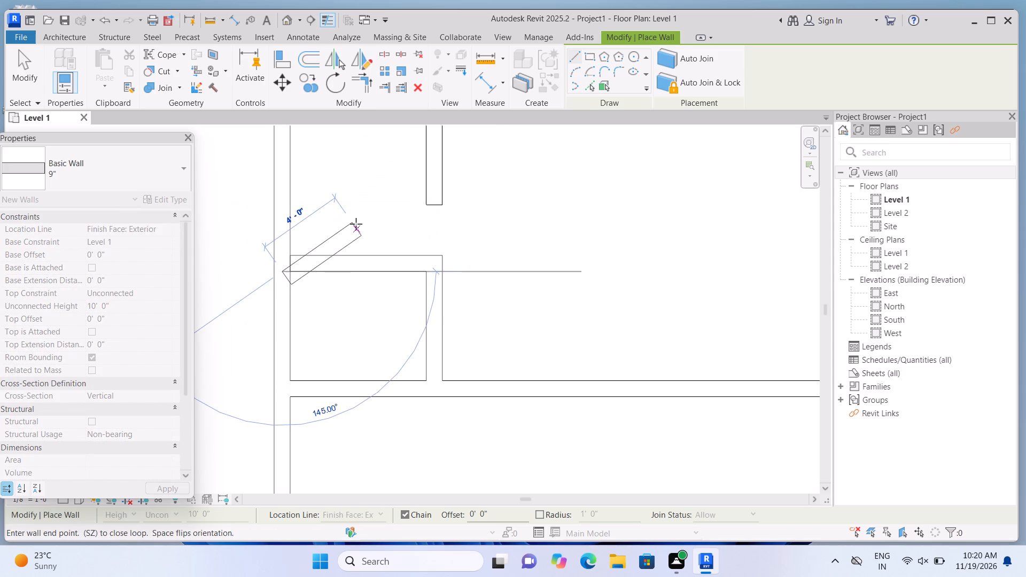
pyautogui.press('Escape')
# Enclose the large room's southeast corner with a 9" wall about 17' long, running west from the east wall, and a return wall south.
pyautogui.scroll(-1, 359, 225)
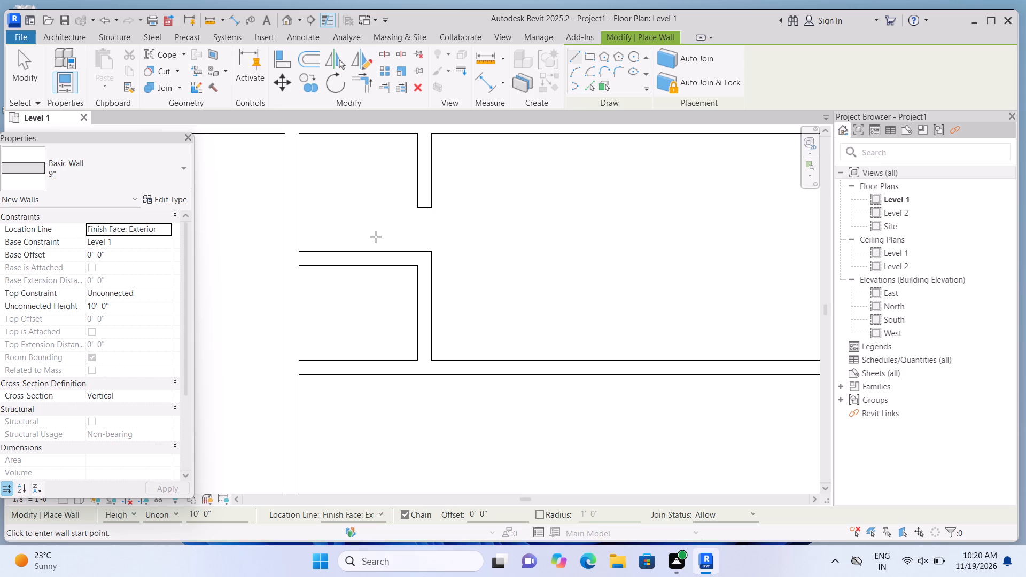
pyautogui.scroll(-6, 377, 239)
pyautogui.moveTo(492, 239); pyautogui.dragTo(498, 353, button='middle')
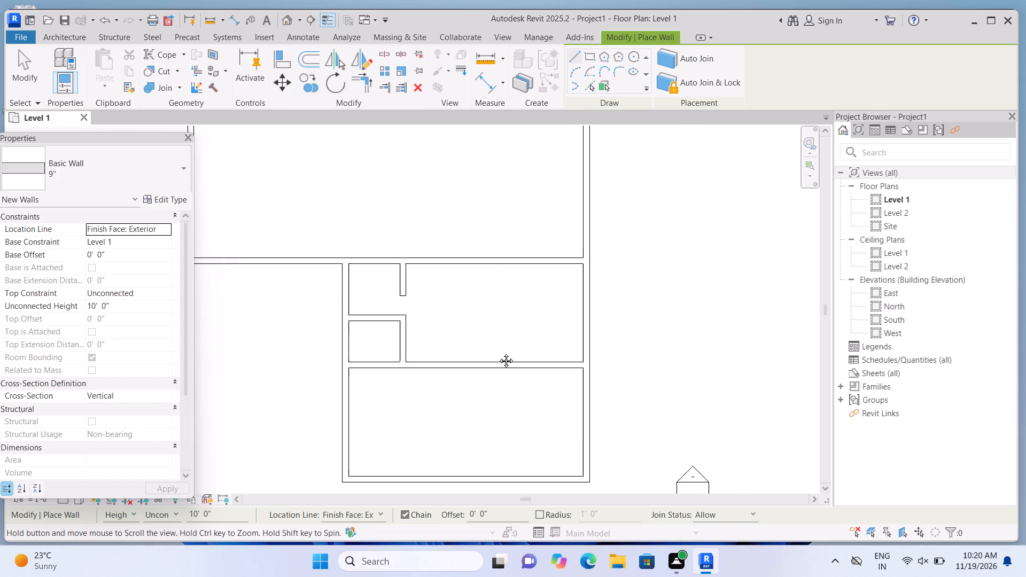
pyautogui.moveTo(498, 353); pyautogui.dragTo(498, 354, button='middle')
pyautogui.scroll(-4, 494, 334)
pyautogui.scroll(1, 509, 248)
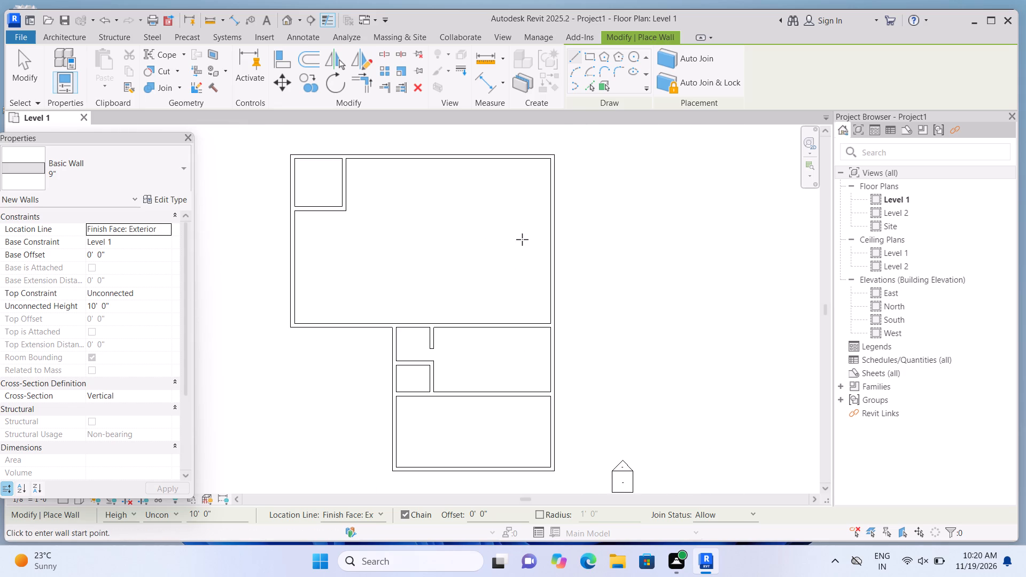
pyautogui.scroll(1, 522, 239)
pyautogui.moveTo(511, 245); pyautogui.dragTo(476, 292, button='middle')
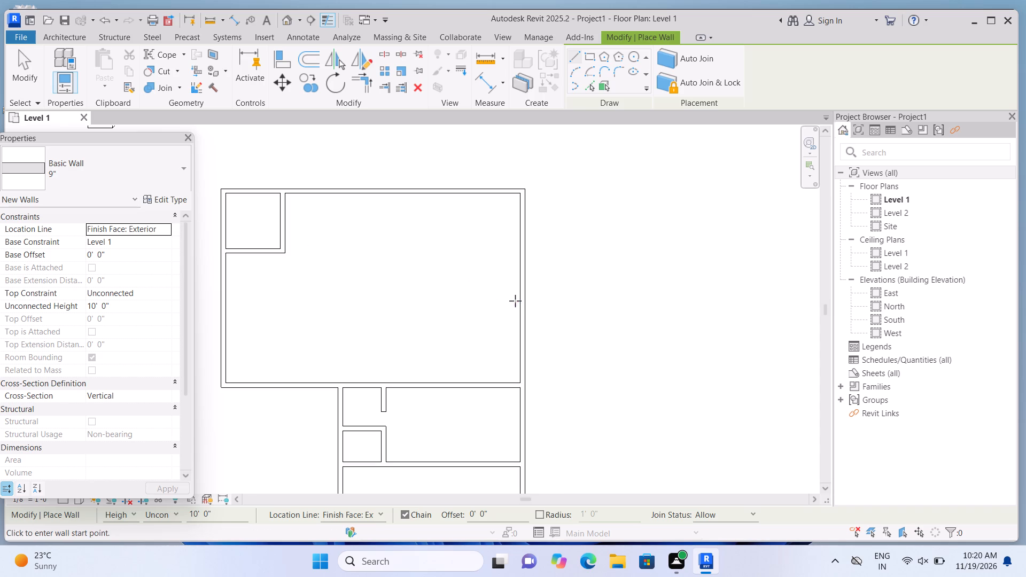
pyautogui.click(519, 334)
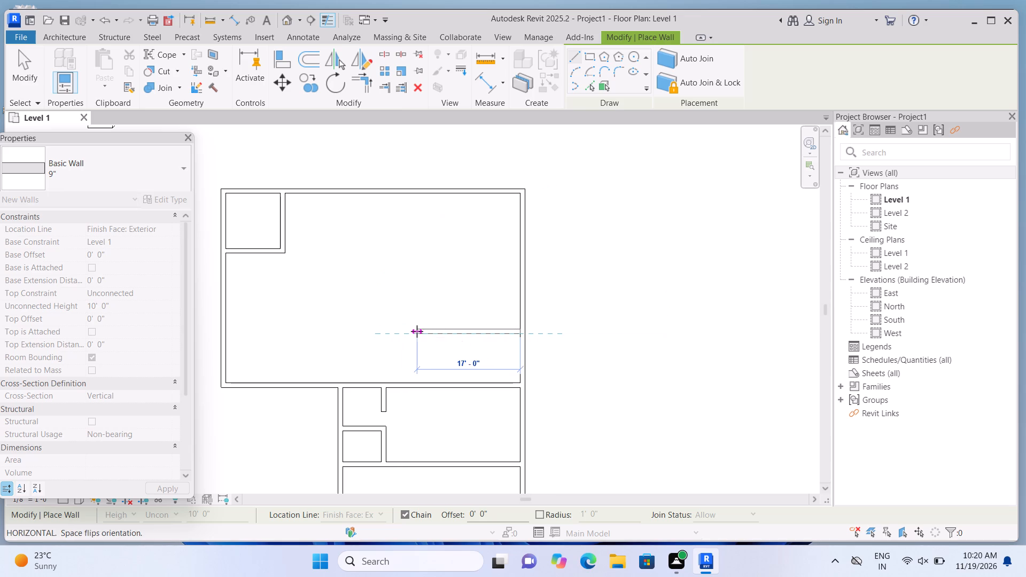
pyautogui.click(417, 331)
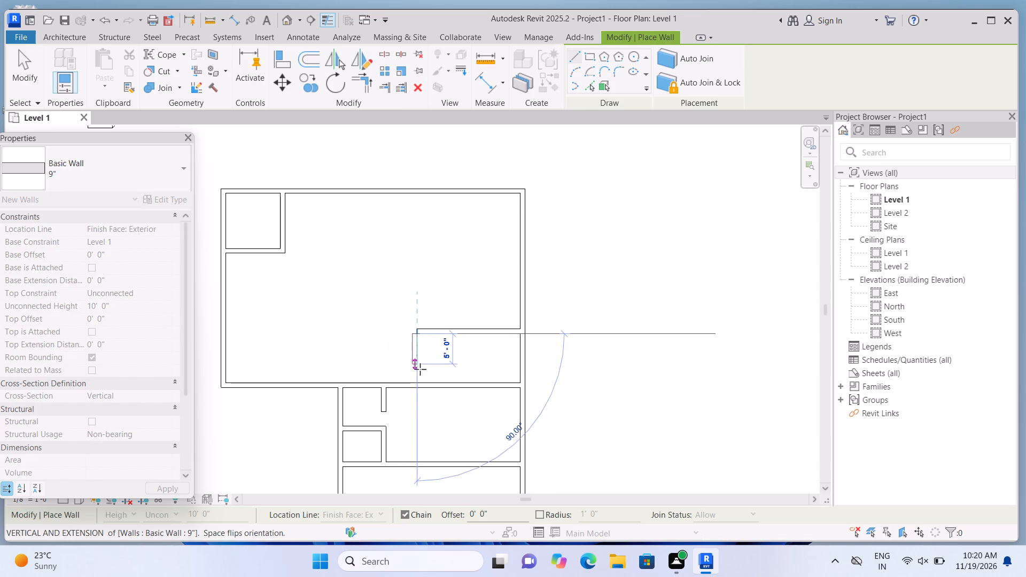
pyautogui.click(419, 380)
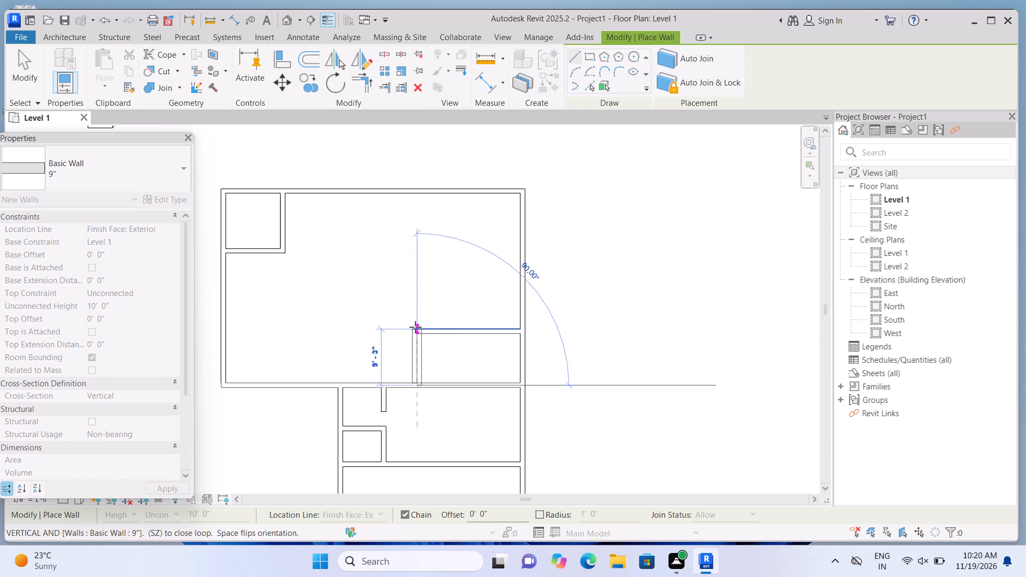
pyautogui.press('Escape')
# Enclose a second east-side room with a 9" wall 10' north from the new room's northwest corner and a wall east to the east wall.
pyautogui.click(414, 323)
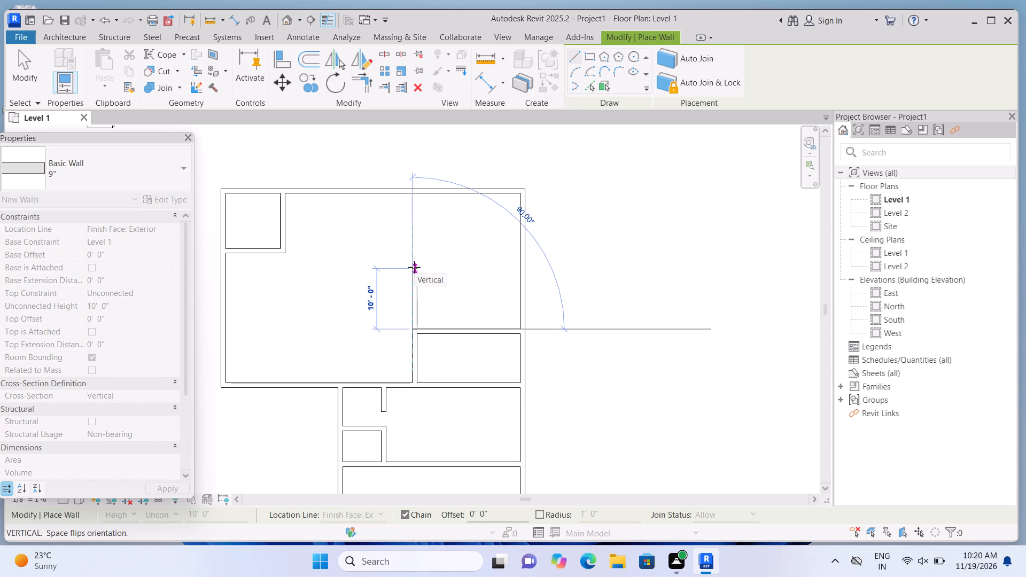
pyautogui.click(414, 267)
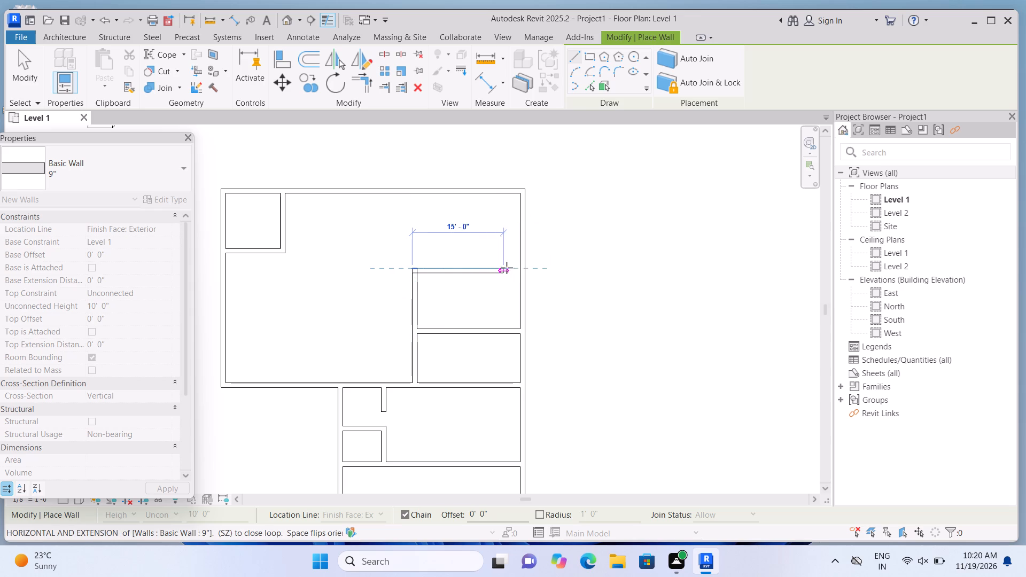
pyautogui.click(518, 270)
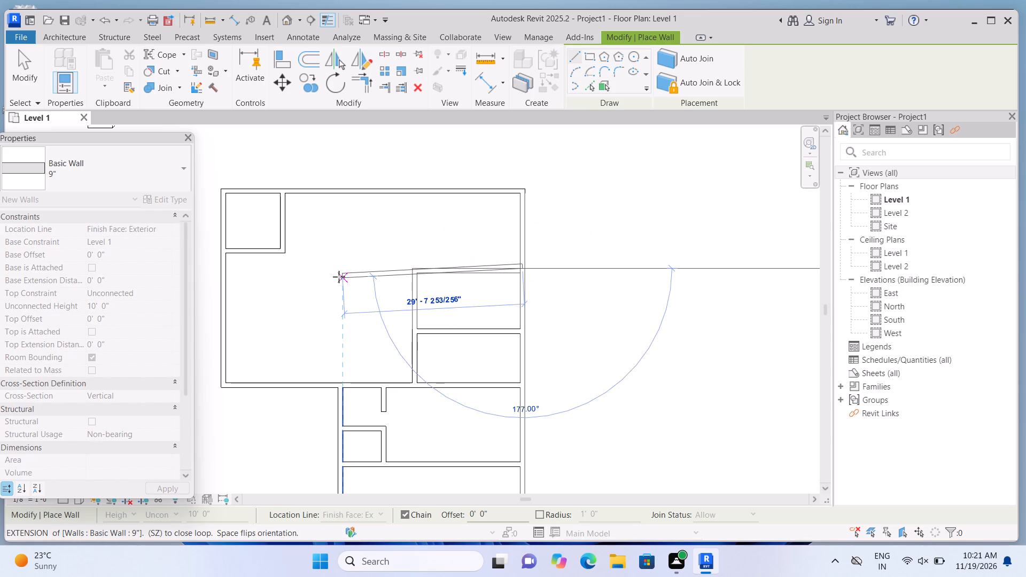
pyautogui.press('Escape')
# Enclose the northeast room with a flipped 9" wall about 4'-4 1/2" west from the second room's northwest corner, continuing north to the north wall.
pyautogui.click(417, 264)
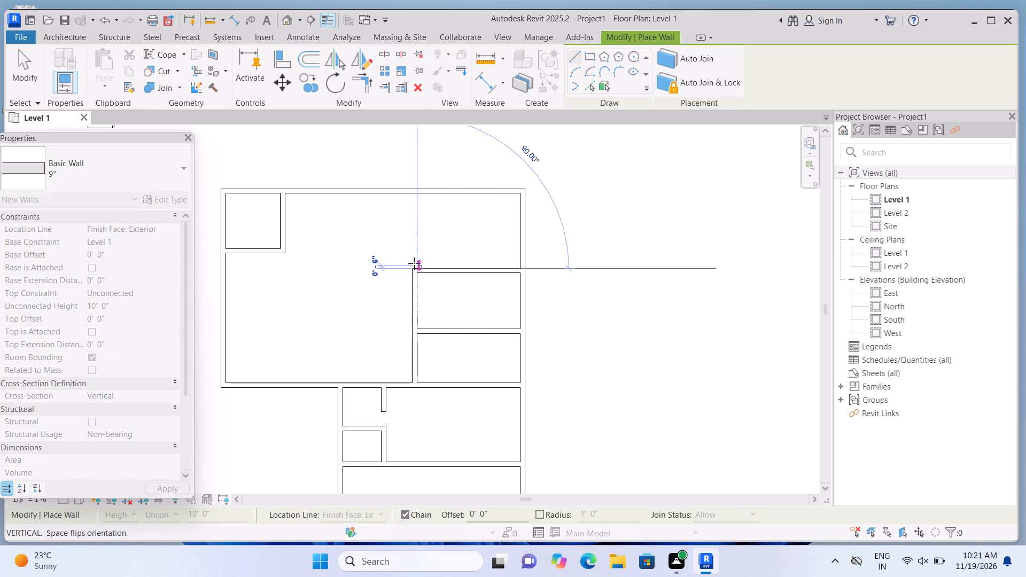
pyautogui.press('Escape')
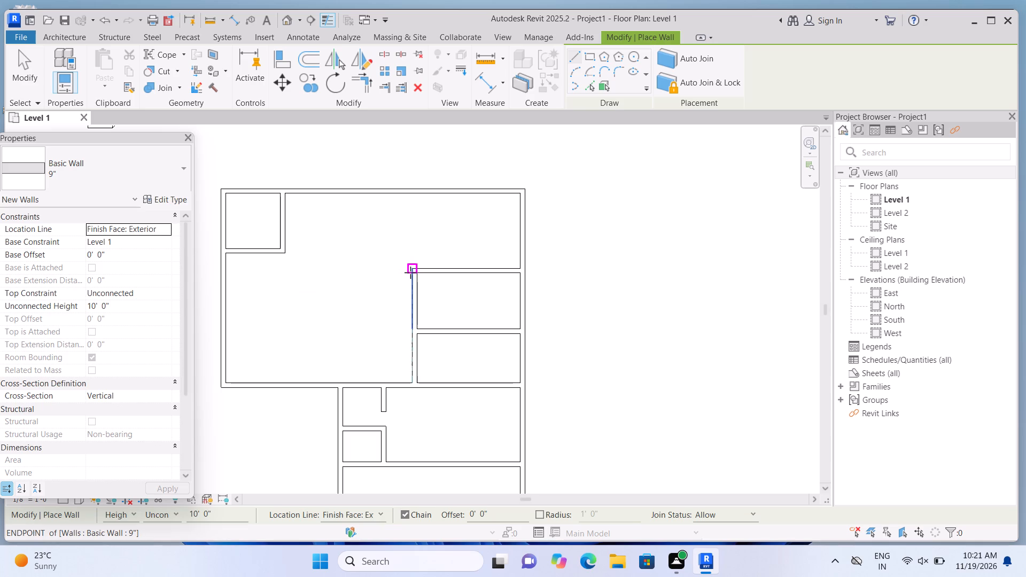
pyautogui.click(410, 272)
pyautogui.press('space')
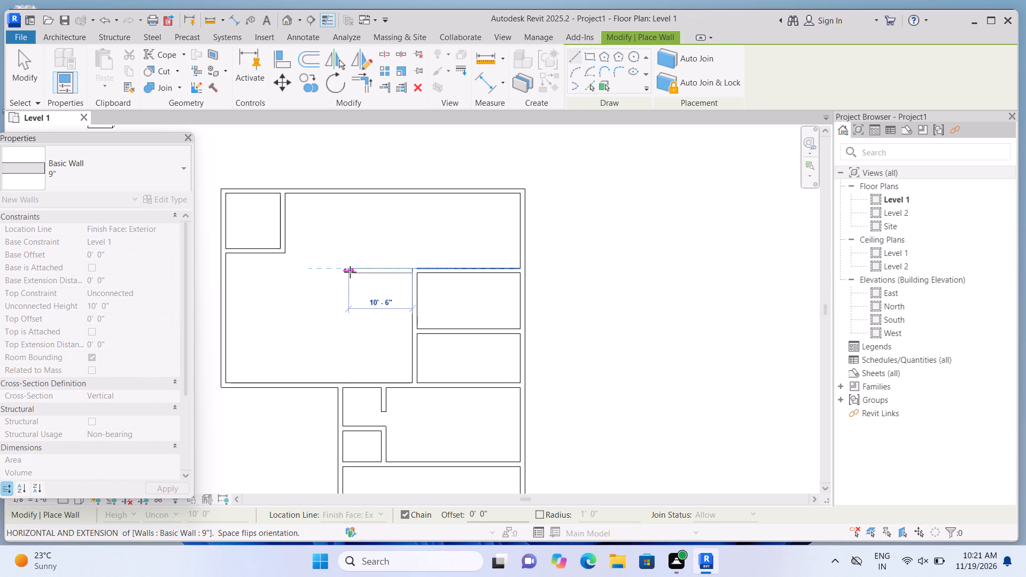
pyautogui.click(381, 269)
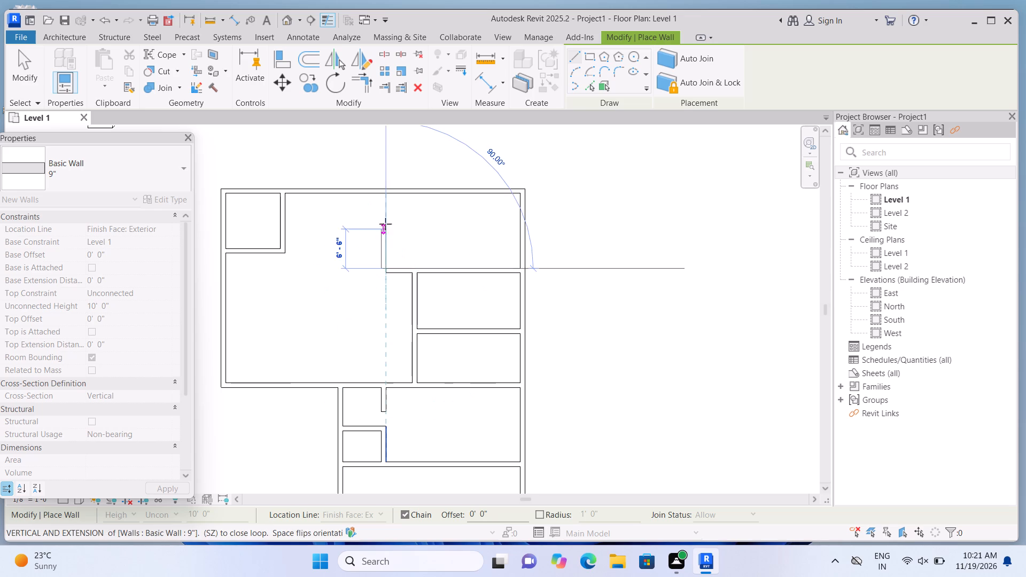
pyautogui.click(390, 194)
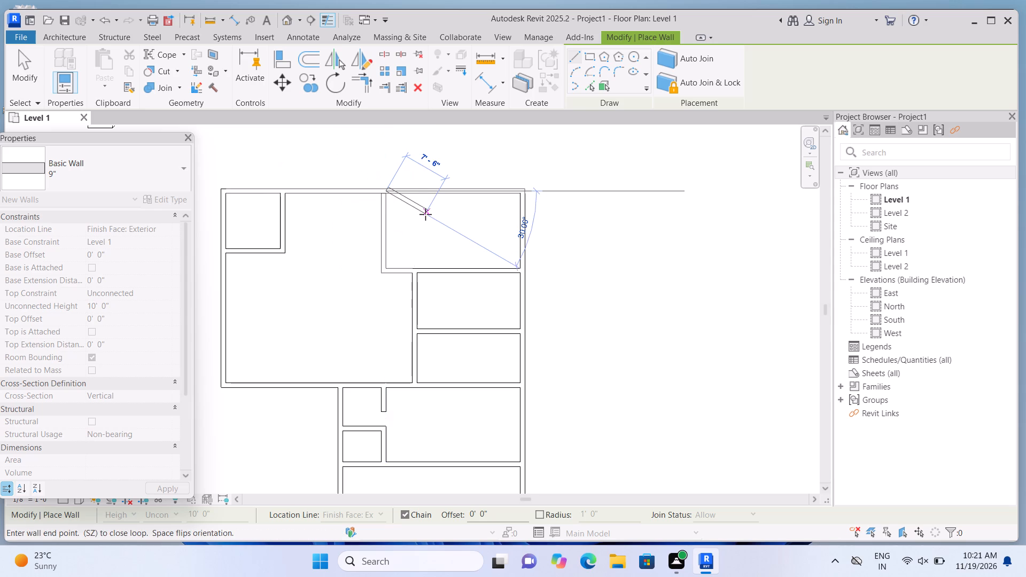
pyautogui.press('`')
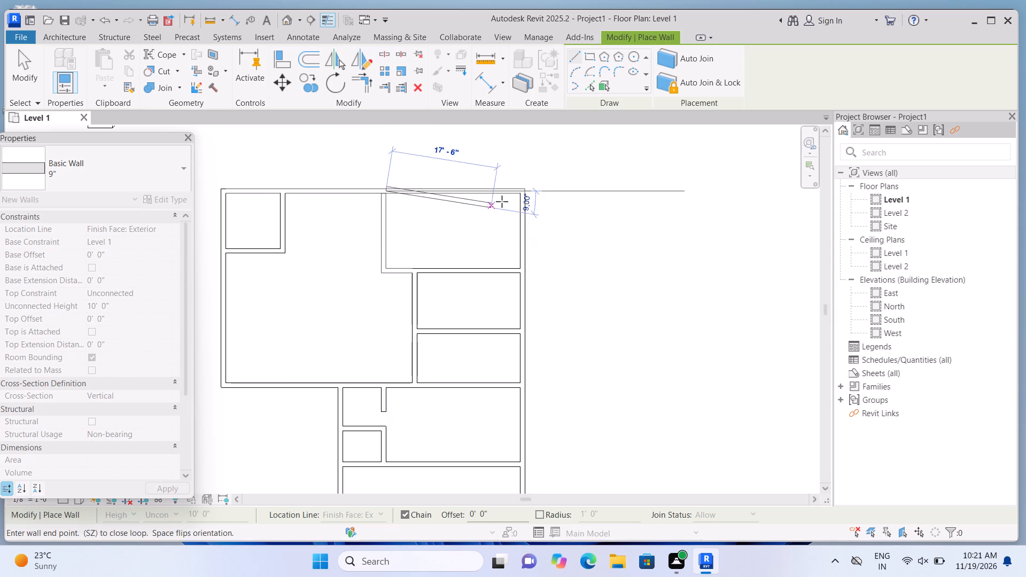
pyautogui.press('Escape')
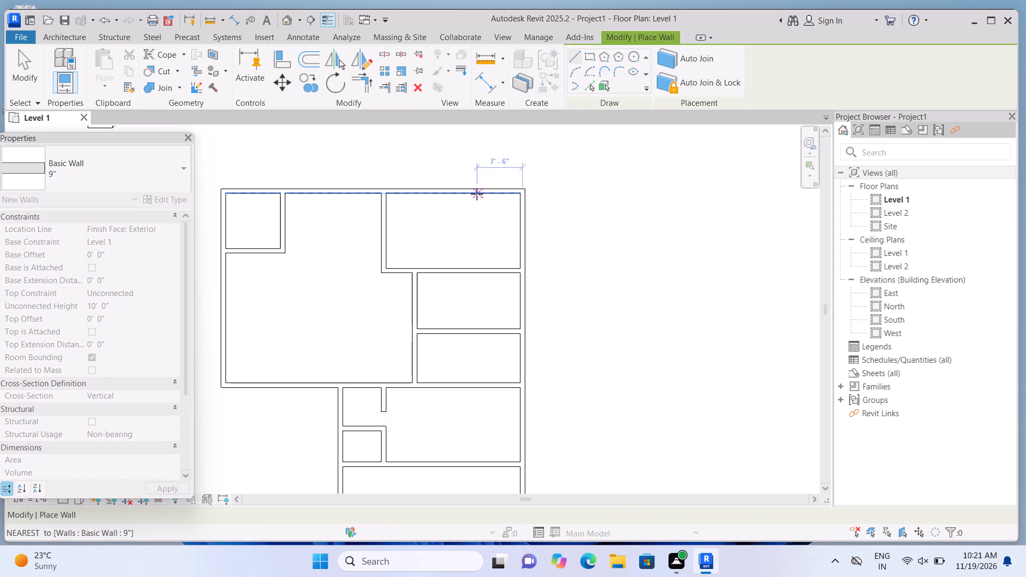
# Draw a 9" partition about 9'-6" long south from the north wall in the northeast room, about 8' from the east wall.
pyautogui.click(475, 192)
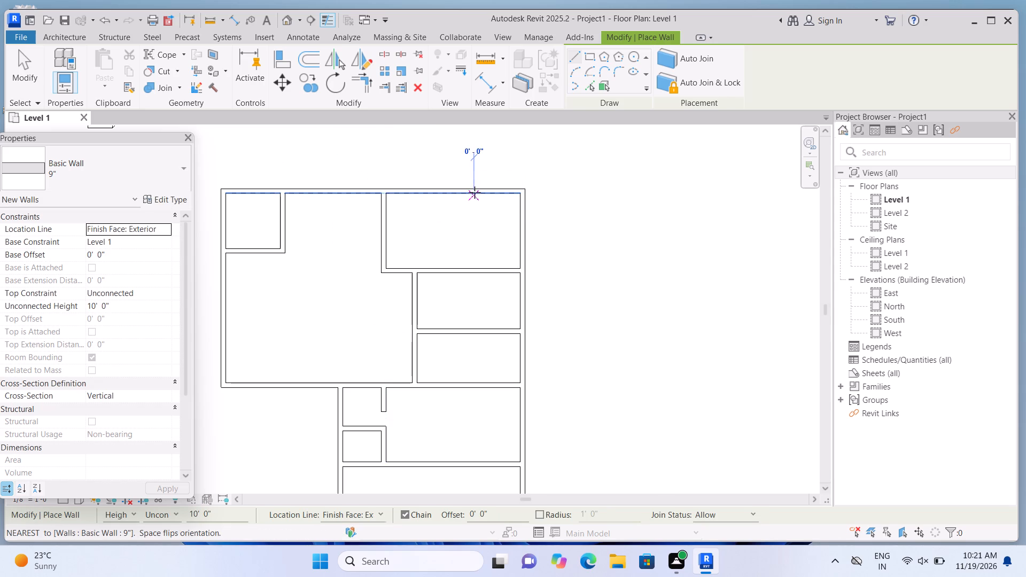
pyautogui.click(473, 252)
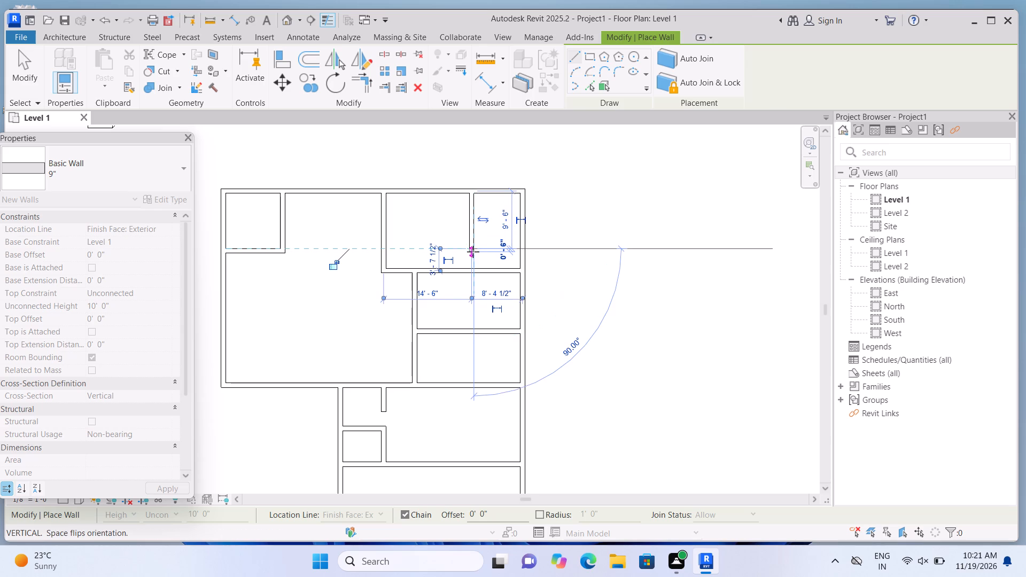
pyautogui.press('Escape')
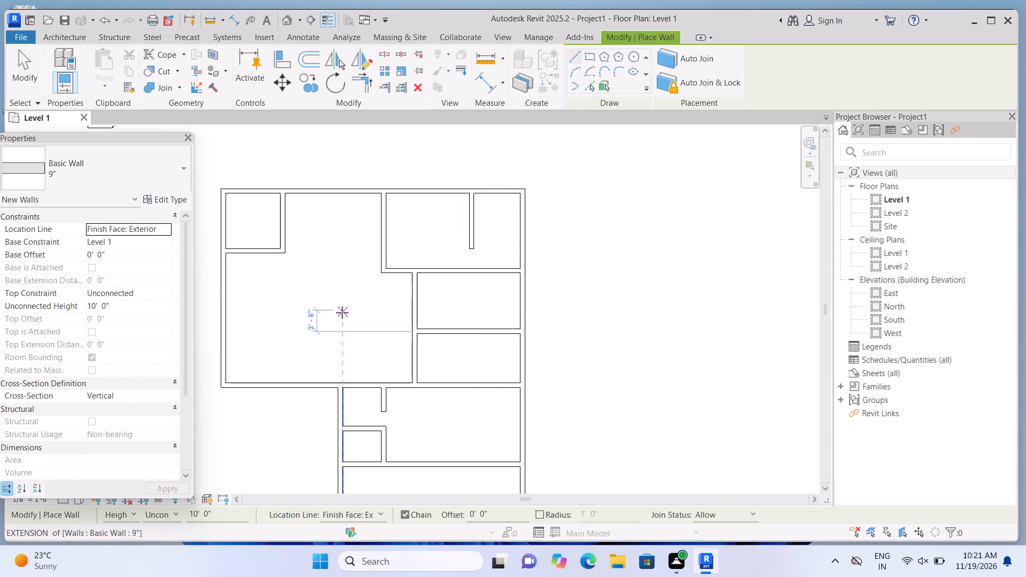
# Draw a 9" wall about 17'-6" long east from the west wall, a short distance south of the northwest corner room.
pyautogui.moveTo(354, 320); pyautogui.dragTo(429, 304, button='middle')
pyautogui.scroll(-1, 421, 306)
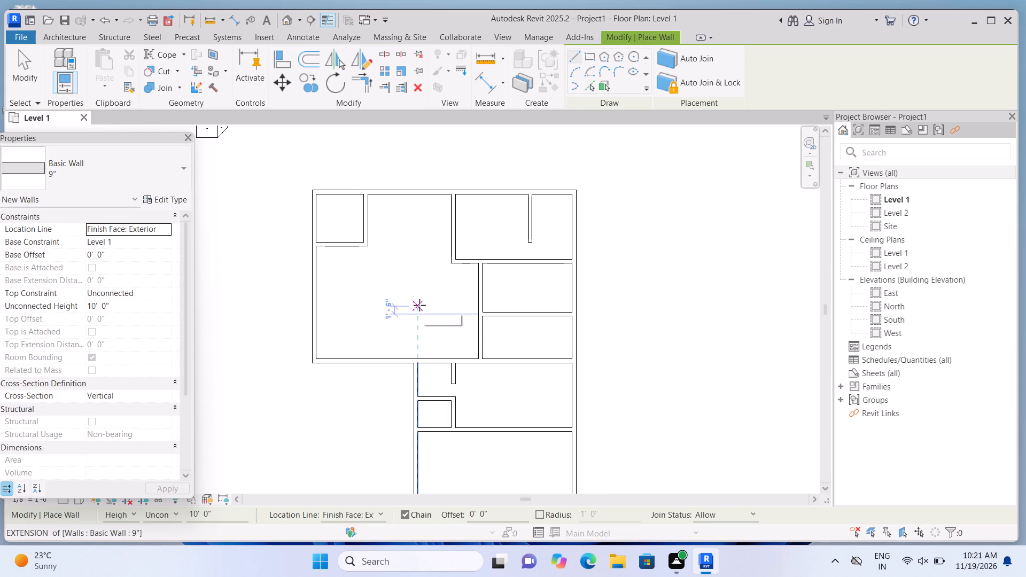
pyautogui.moveTo(415, 303); pyautogui.dragTo(384, 286, button='middle')
pyautogui.scroll(2, 327, 282)
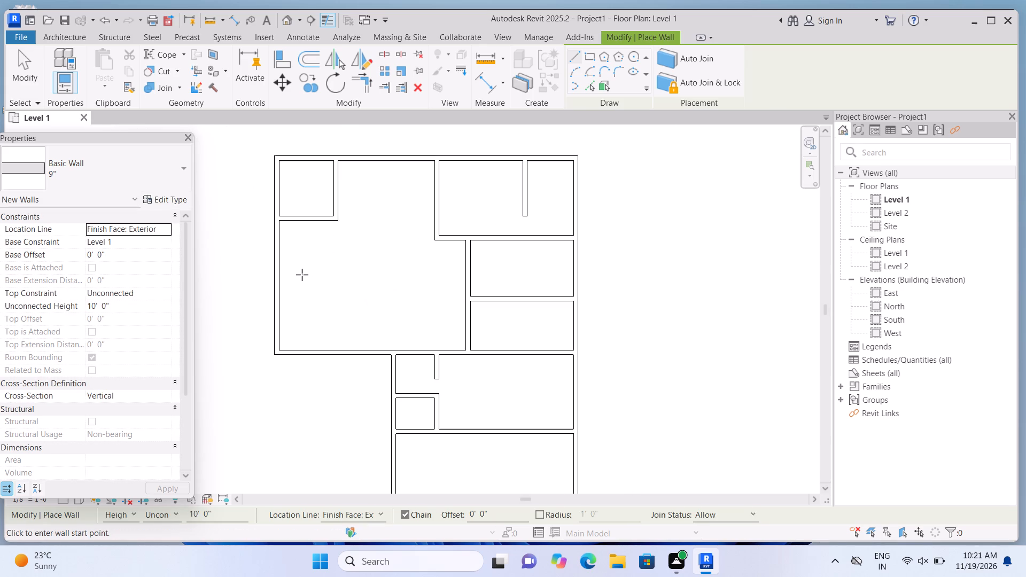
pyautogui.scroll(2, 302, 275)
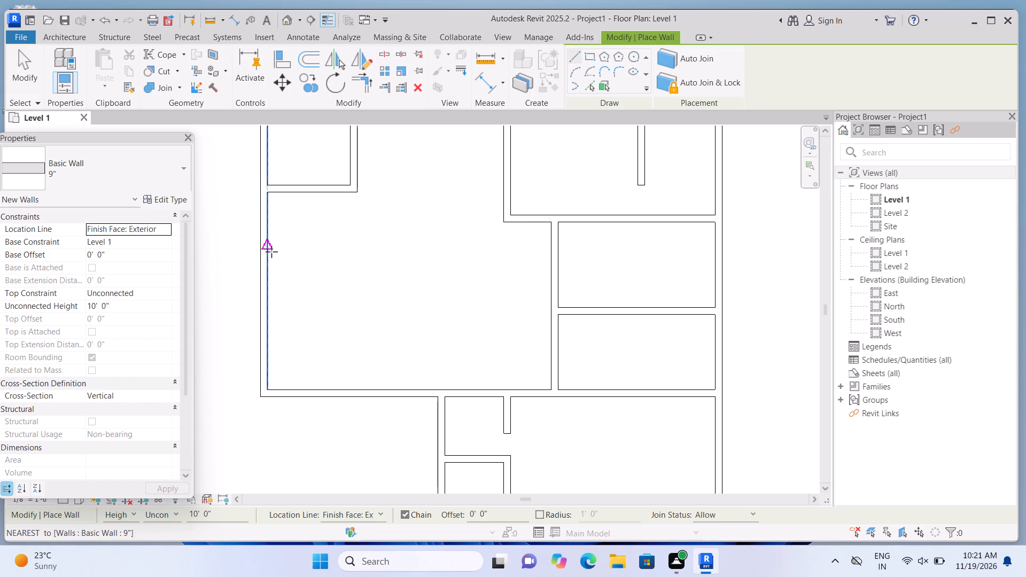
pyautogui.click(270, 251)
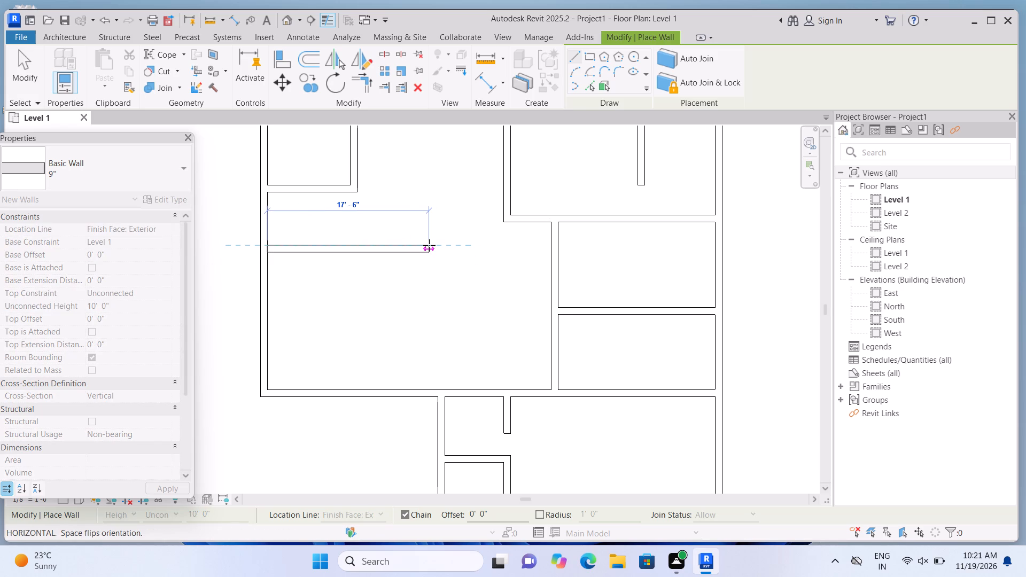
pyautogui.click(429, 245)
pyautogui.press('Escape')
# Finish wall placement and examine the Level 1 partition layout, including the area around the outline's southwest step.
pyautogui.scroll(-4, 417, 283)
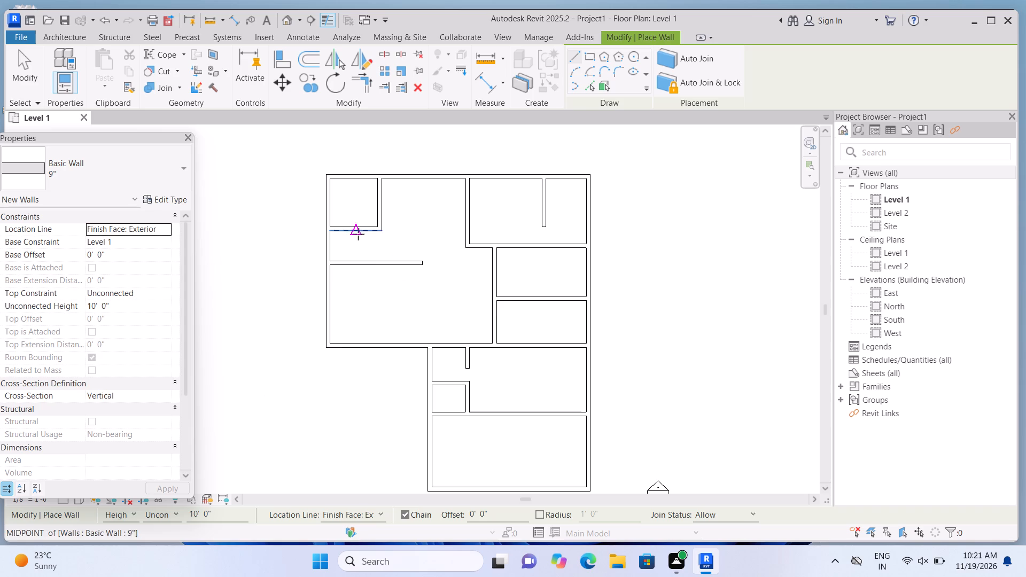
pyautogui.scroll(-5, 356, 237)
pyautogui.scroll(7, 336, 298)
pyautogui.moveTo(312, 325); pyautogui.dragTo(295, 346, button='middle')
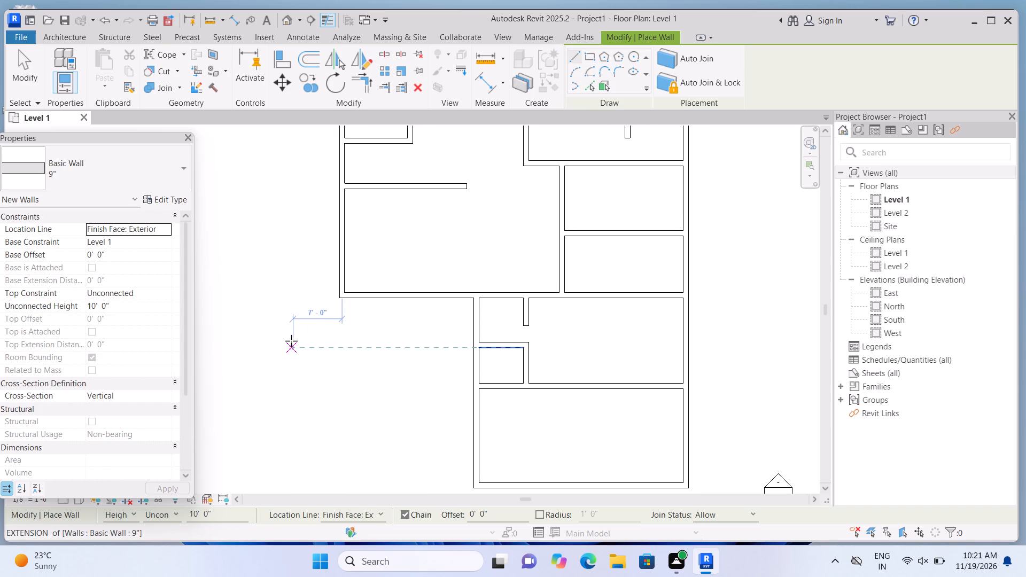
pyautogui.scroll(1, 354, 318)
pyautogui.moveTo(363, 308); pyautogui.dragTo(224, 273, button='middle')
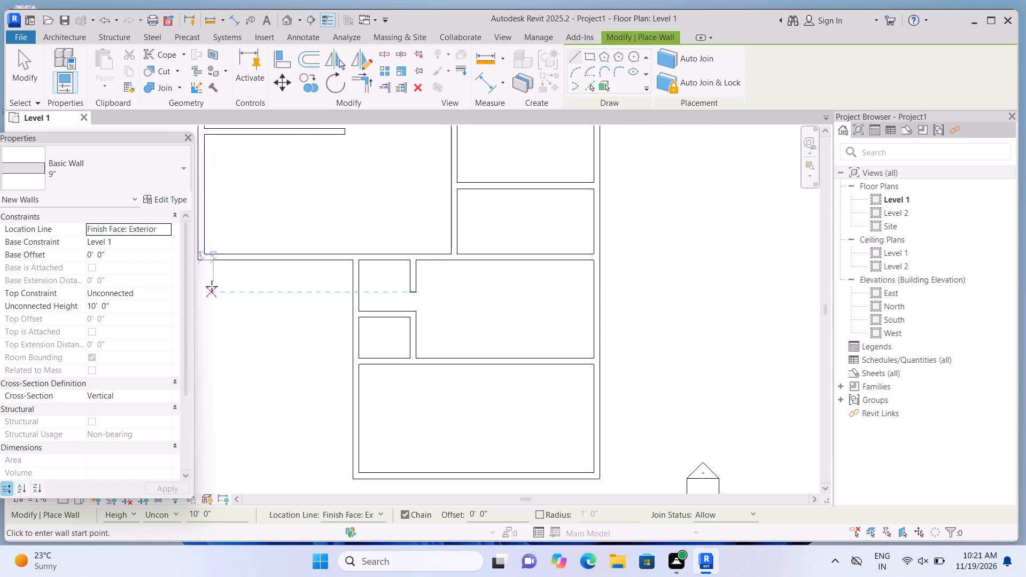
pyautogui.press('Escape')
pyautogui.scroll(-1, 301, 357)
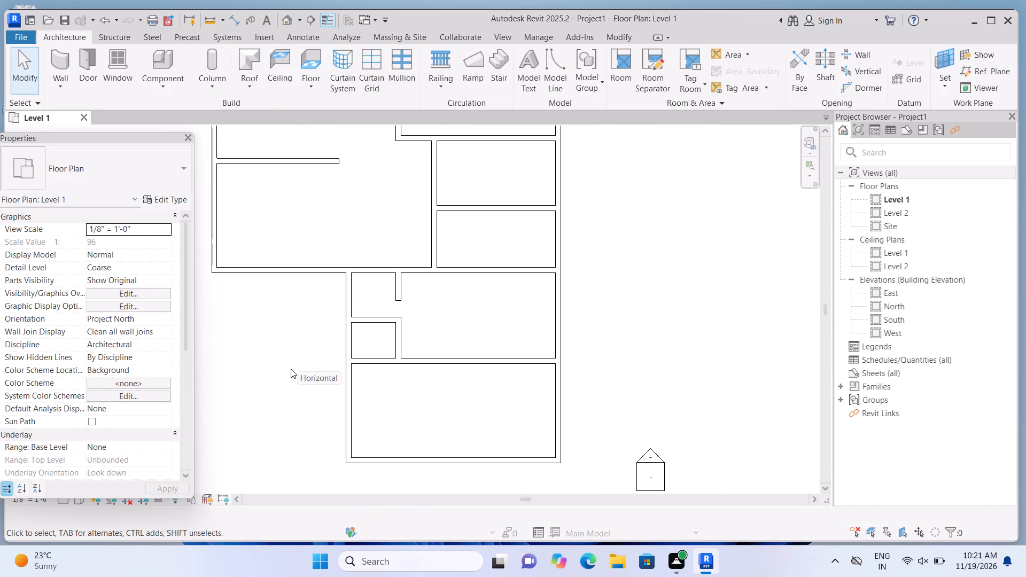
pyautogui.scroll(-4, 281, 373)
pyautogui.scroll(7, 266, 373)
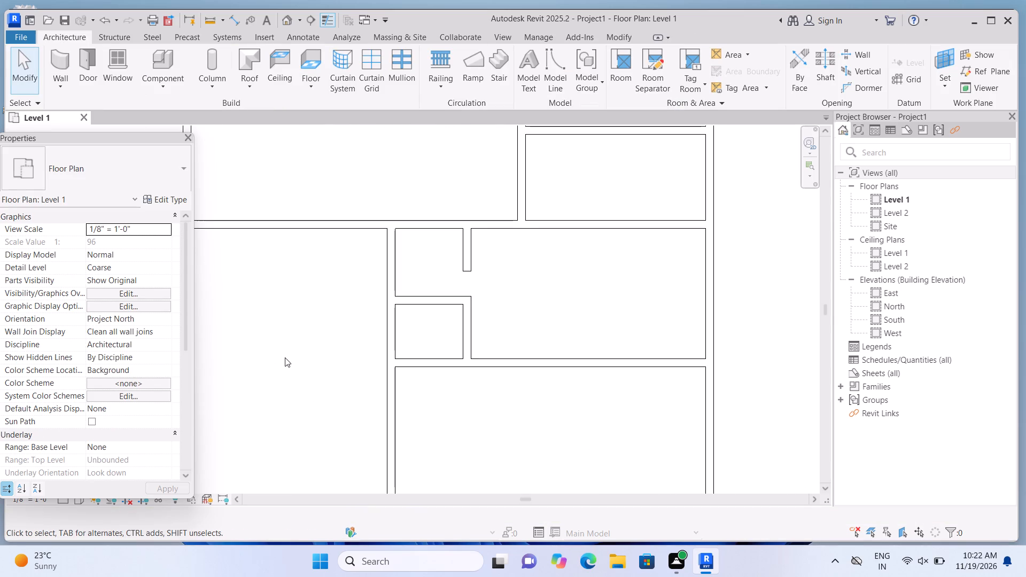
pyautogui.moveTo(285, 357); pyautogui.dragTo(259, 322, button='middle')
pyautogui.scroll(-4, 265, 340)
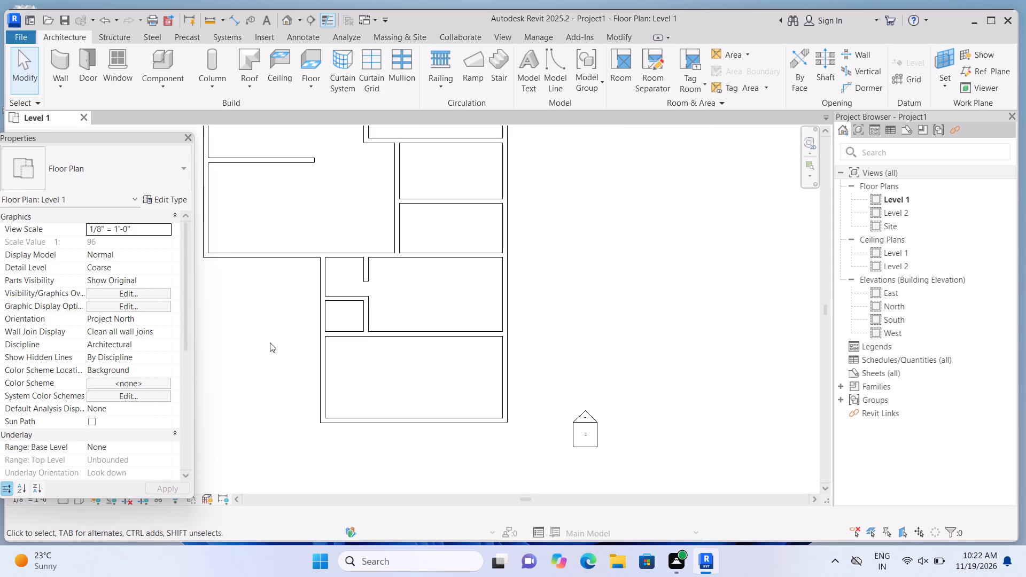
pyautogui.moveTo(280, 373); pyautogui.dragTo(409, 397, button='middle')
pyautogui.scroll(-3, 409, 401)
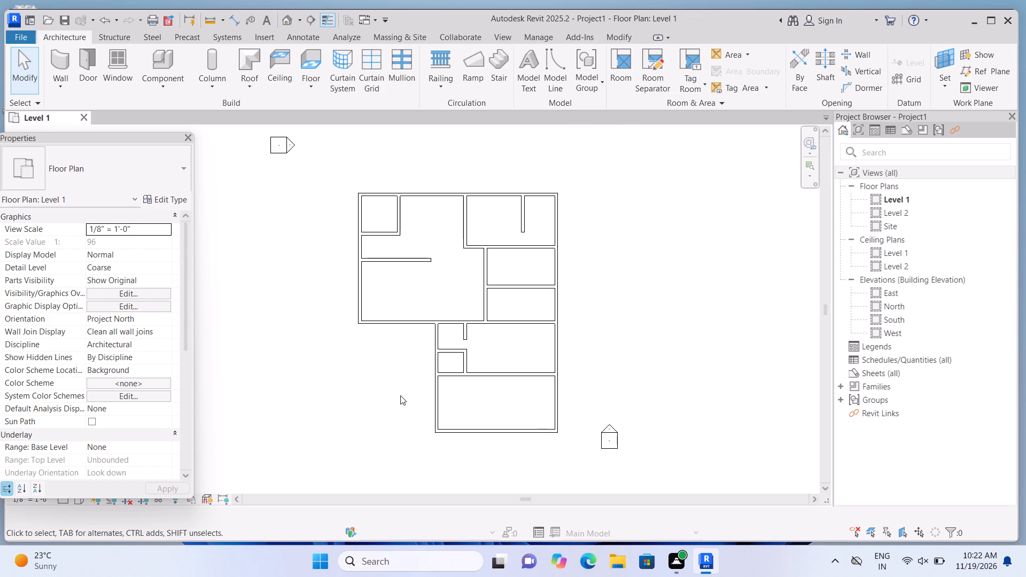
pyautogui.moveTo(380, 371); pyautogui.dragTo(346, 418, button='middle')
pyautogui.scroll(3, 345, 408)
pyautogui.moveTo(350, 404); pyautogui.dragTo(372, 364, button='middle')
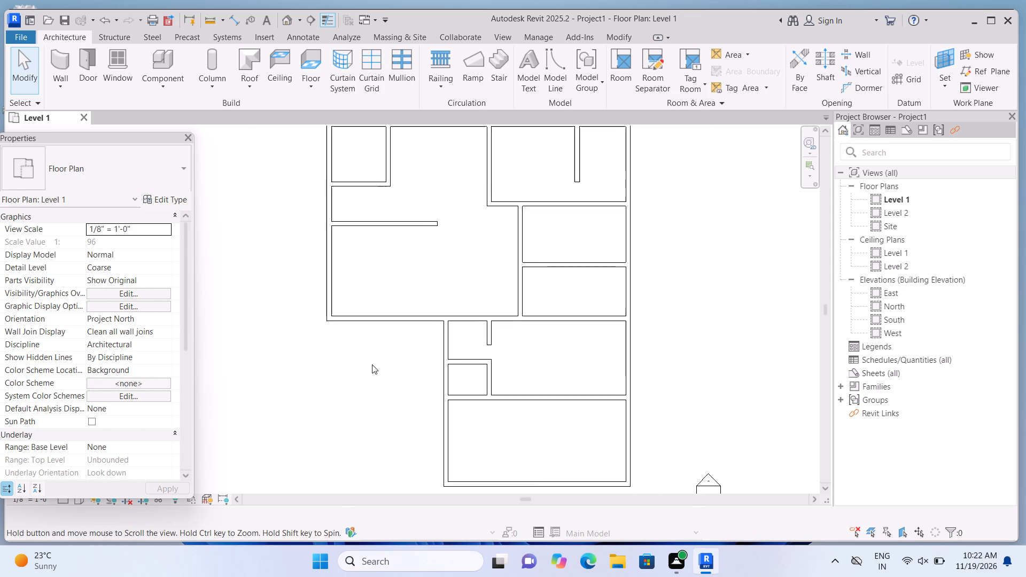
# Place a Single-Flush 36" x 84" door, hand flipped, in the large west room's south wall about 4'-0" from its west end.
pyautogui.moveTo(372, 364); pyautogui.dragTo(371, 365, button='middle')
pyautogui.scroll(-2, 370, 363)
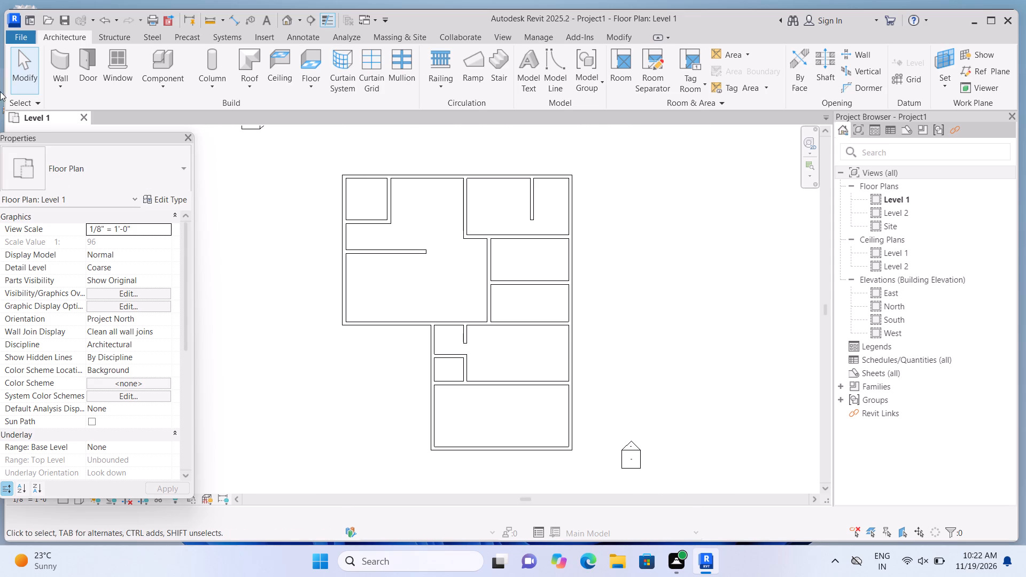
pyautogui.click(82, 67)
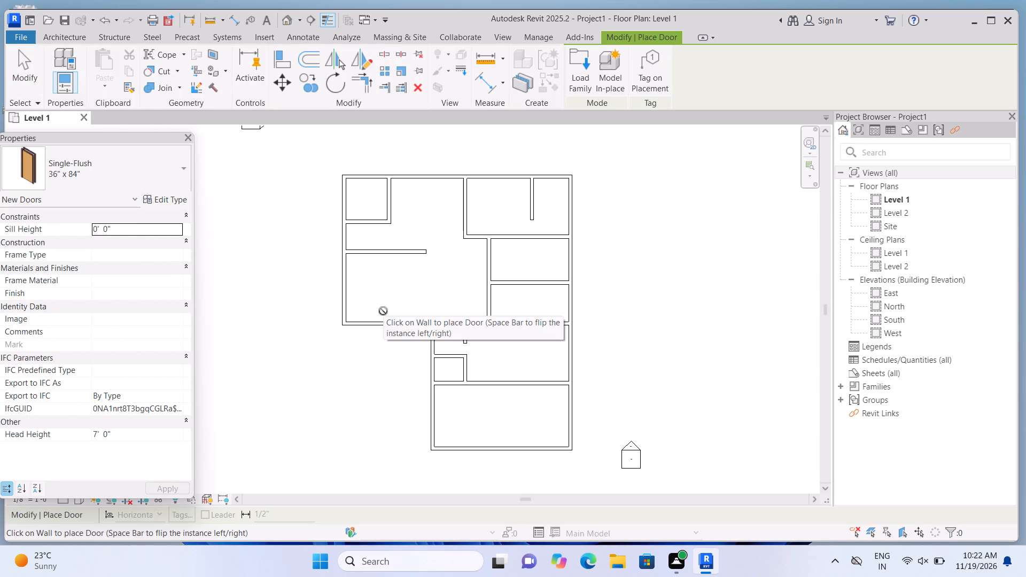
pyautogui.scroll(1, 384, 305)
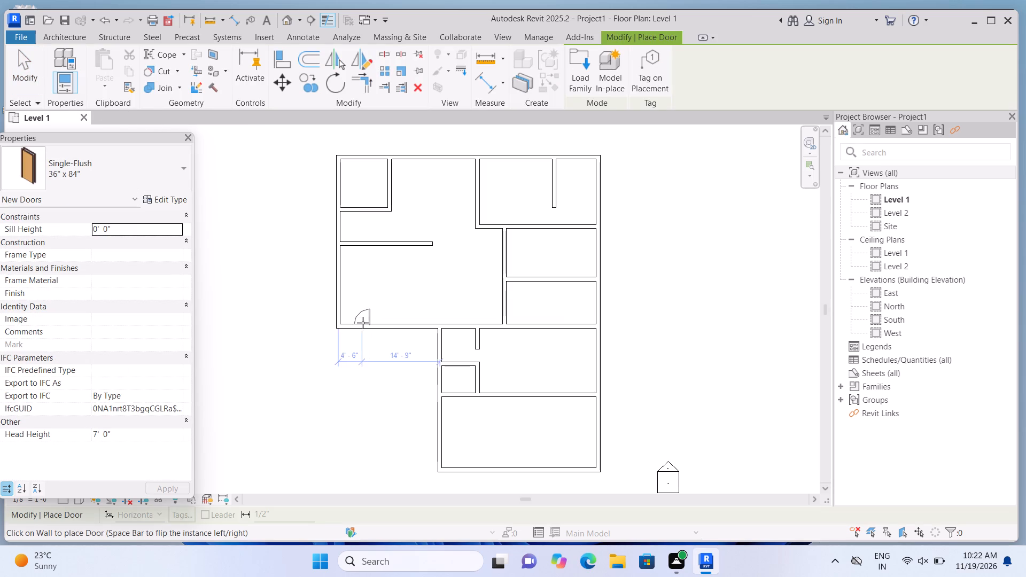
pyautogui.press('space')
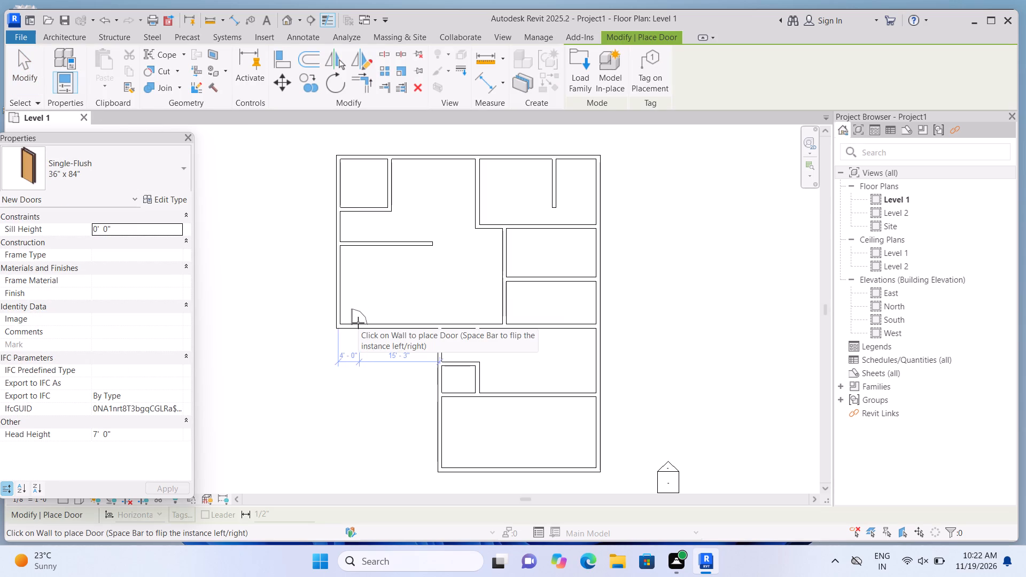
pyautogui.click(358, 323)
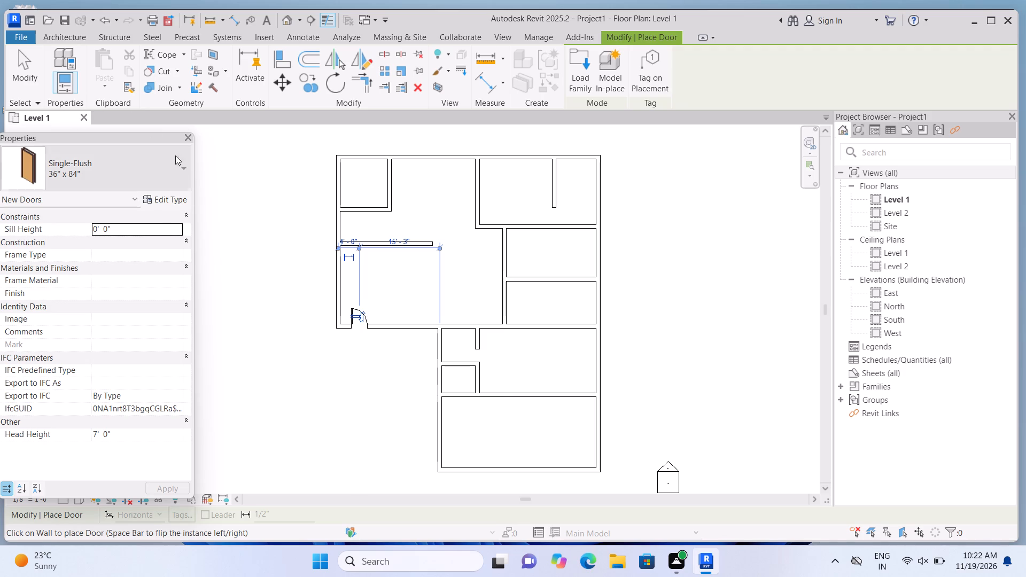
# Draw an 8'-0" Curtain Wall 1 along the same south wall, starting about 7'-6" from its west end, east of the door.
pyautogui.click(79, 34)
pyautogui.click(60, 52)
pyautogui.click(165, 168)
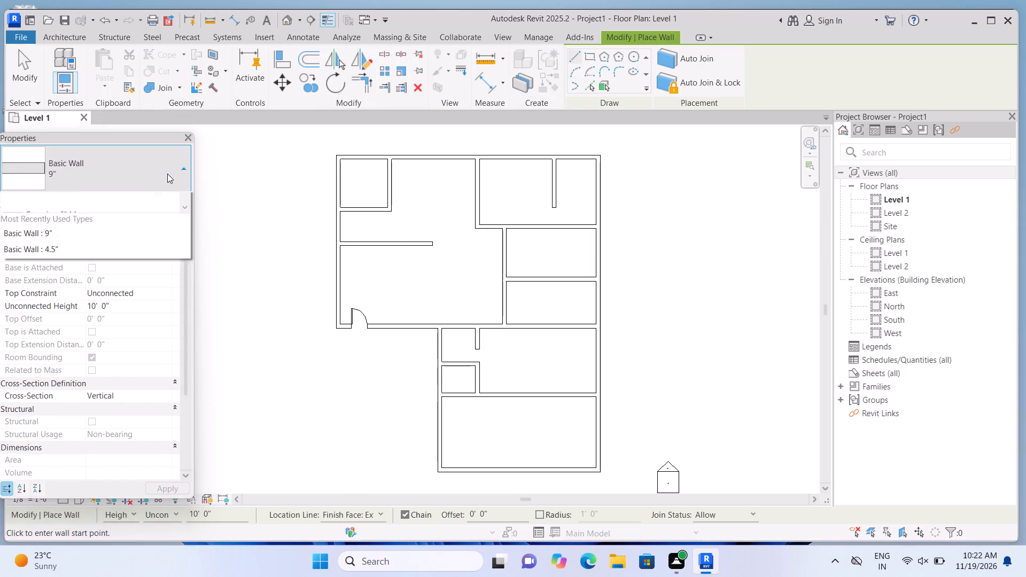
pyautogui.scroll(8, 113, 385)
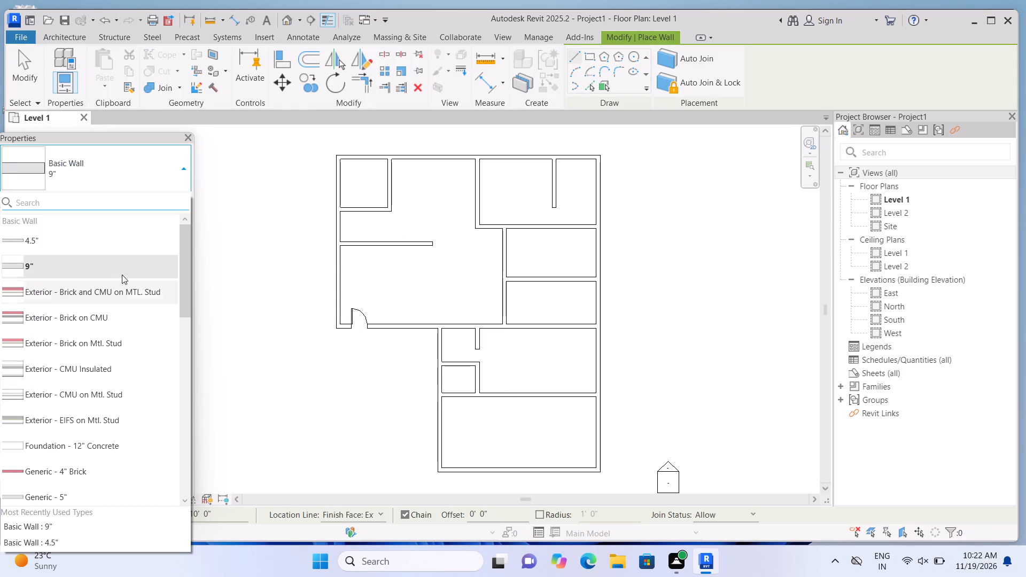
pyautogui.scroll(-8, 118, 338)
pyautogui.click(114, 364)
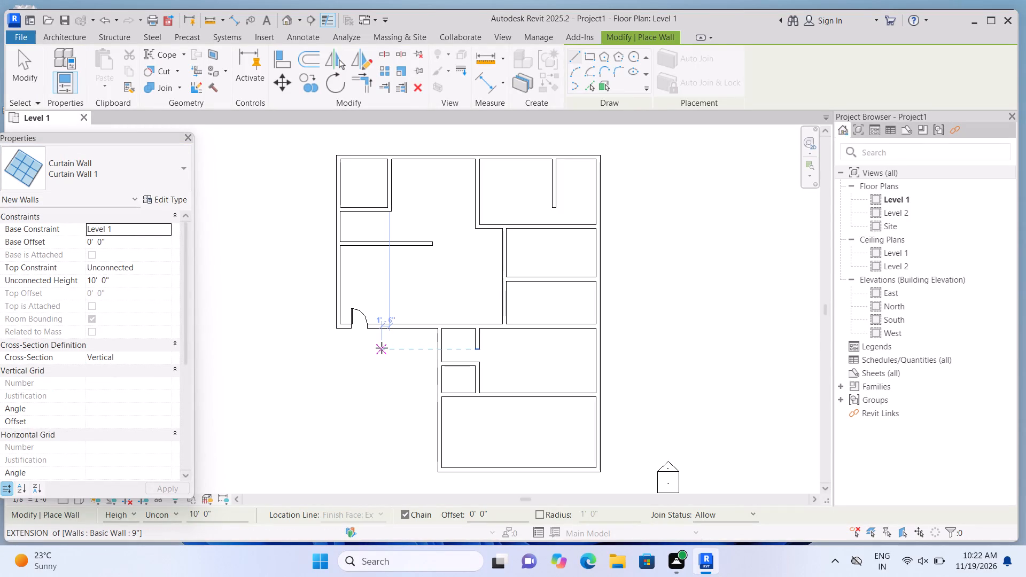
pyautogui.scroll(3, 397, 354)
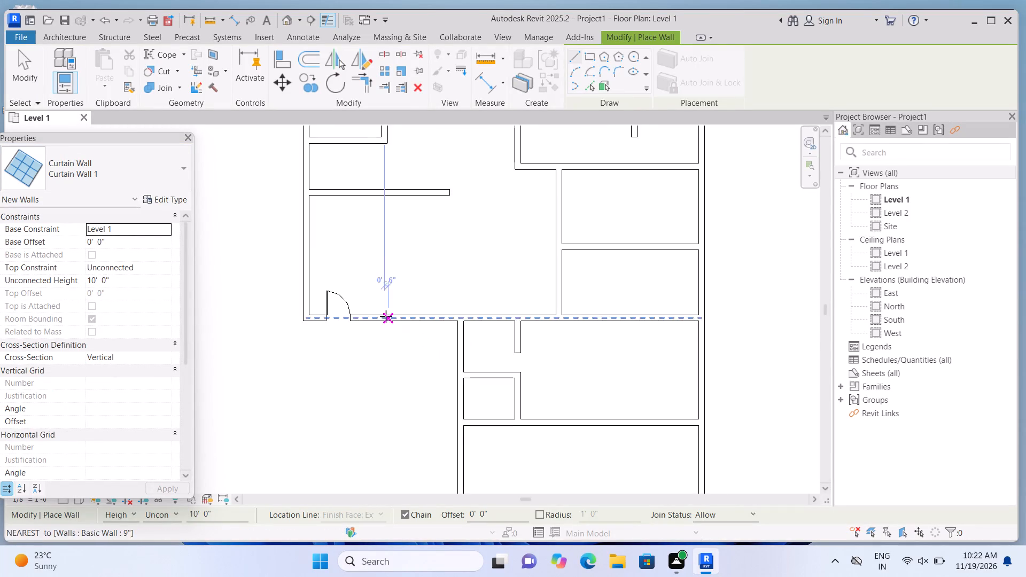
pyautogui.scroll(2, 386, 316)
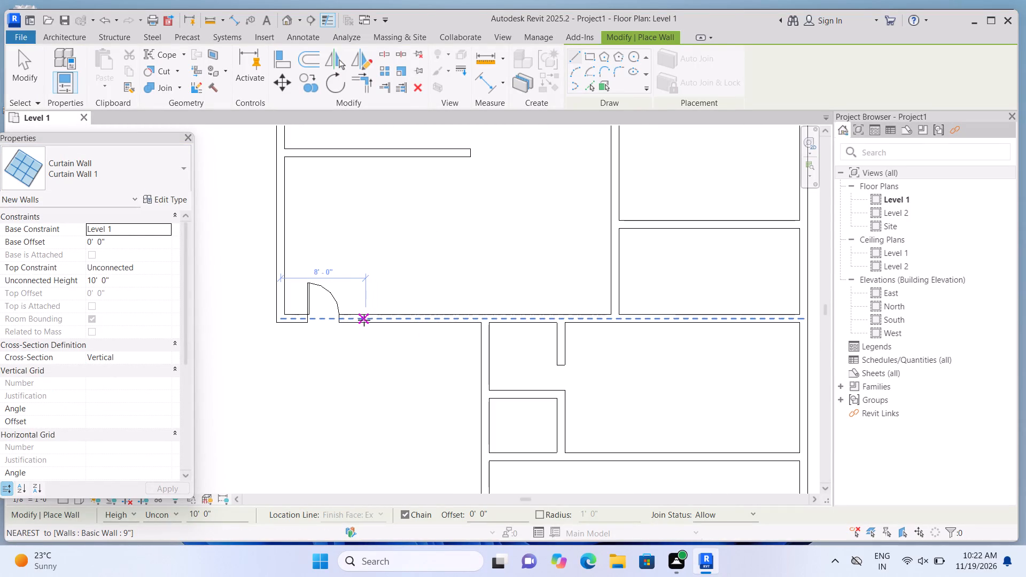
pyautogui.click(361, 321)
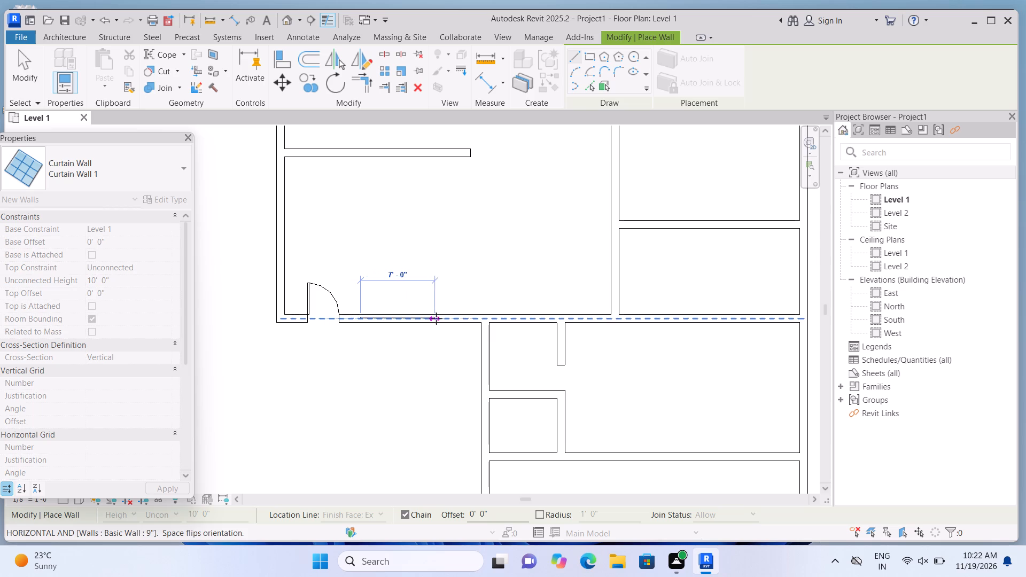
pyautogui.click(447, 317)
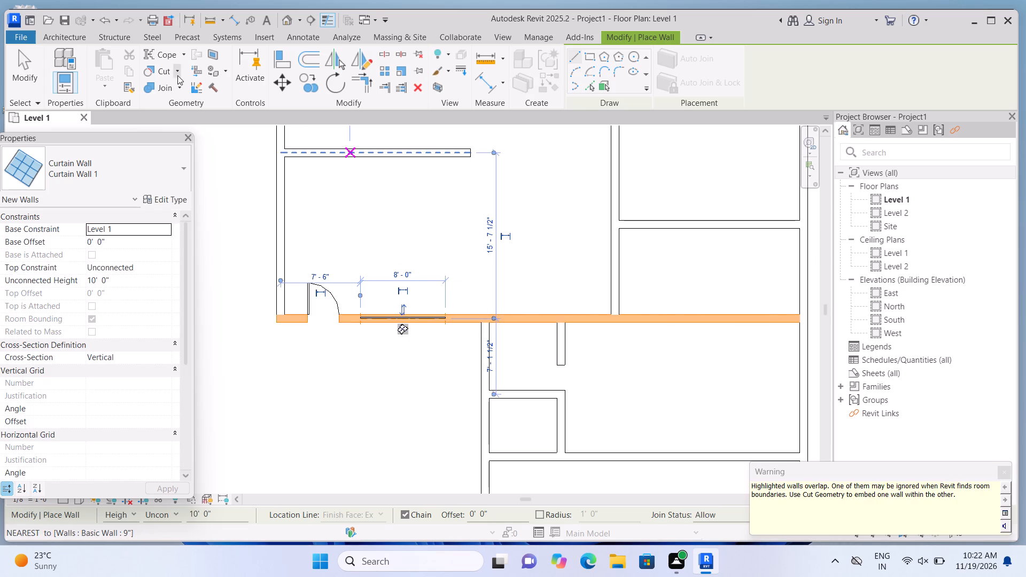
# Cut the 9" south wall with the overlapping curtain wall using Cut Geometry.
pyautogui.click(180, 66)
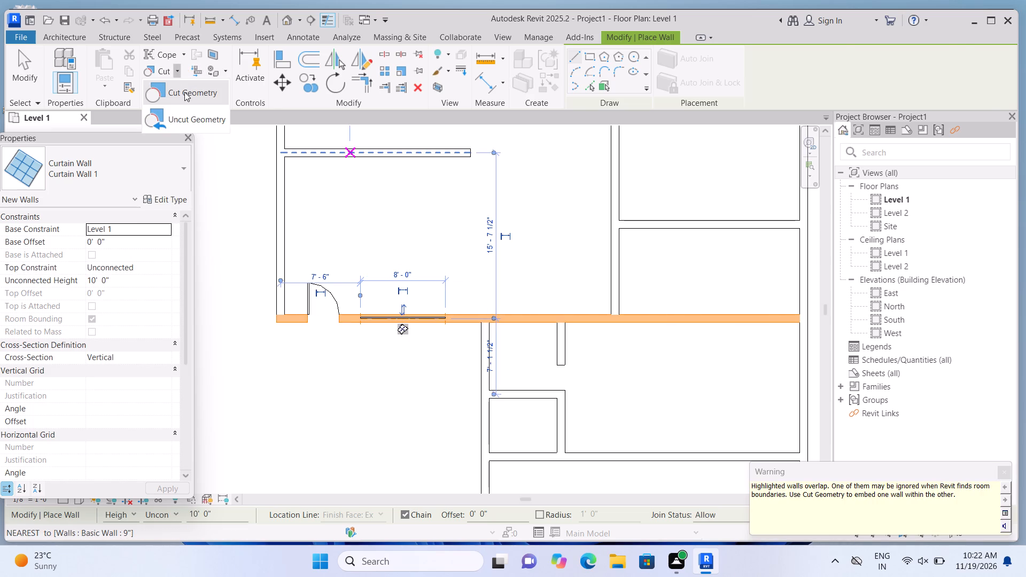
pyautogui.click(184, 92)
pyautogui.click(460, 319)
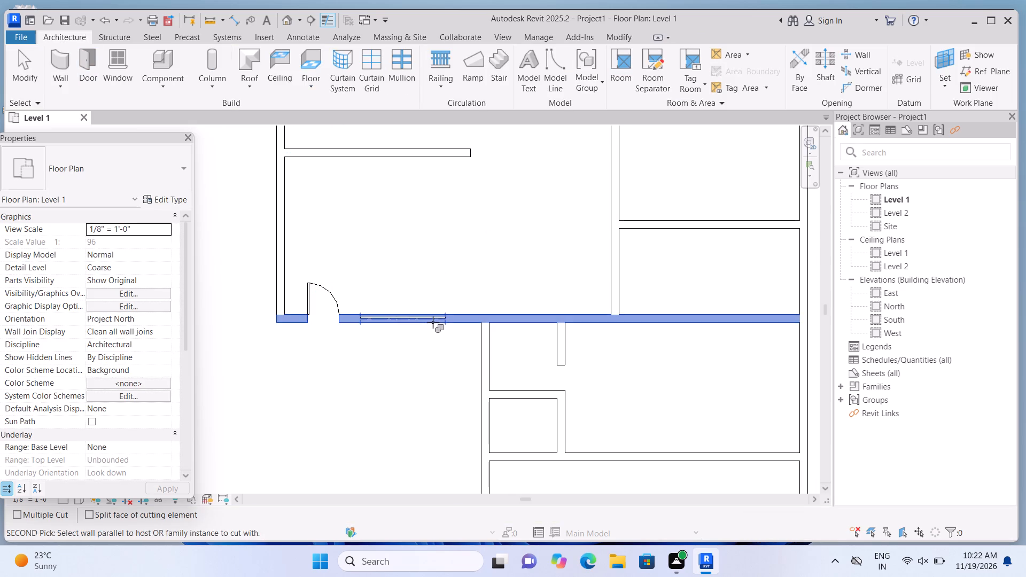
pyautogui.click(433, 322)
pyautogui.scroll(-5, 439, 303)
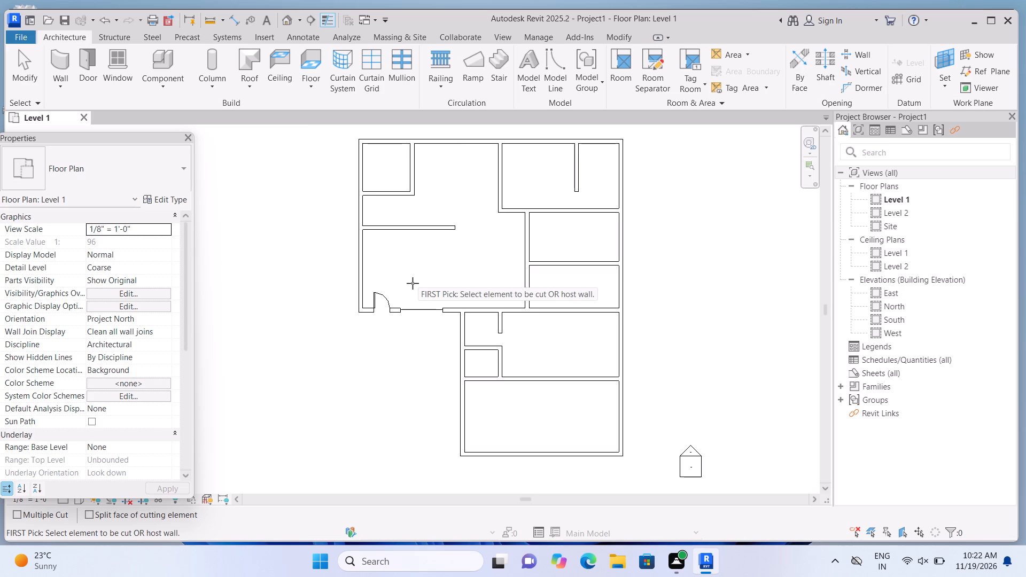
pyautogui.scroll(-3, 413, 283)
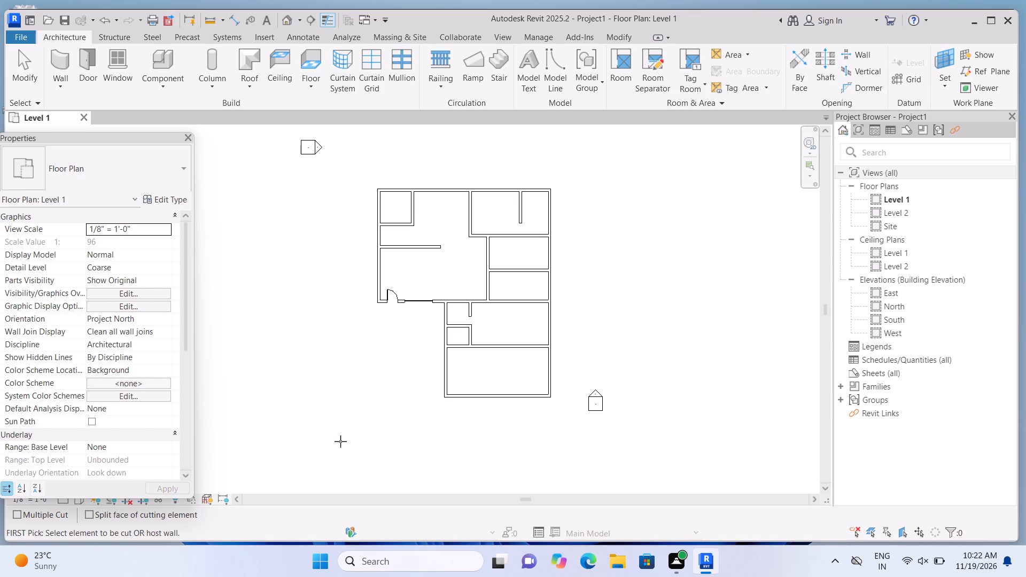
# Open the default 3D view of the building and set its visual style to Shaded.
pyautogui.click(290, 17)
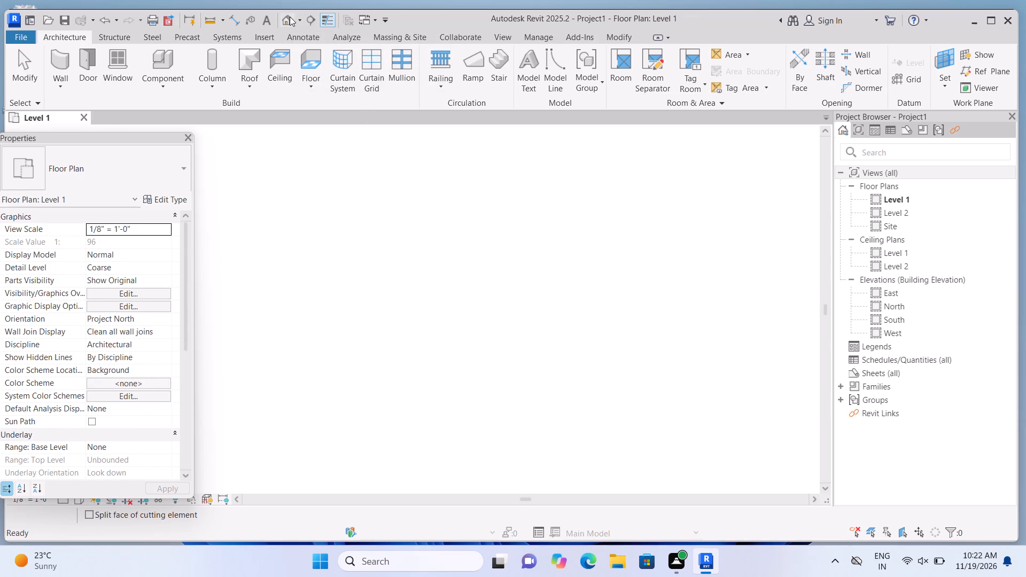
pyautogui.scroll(2, 207, 361)
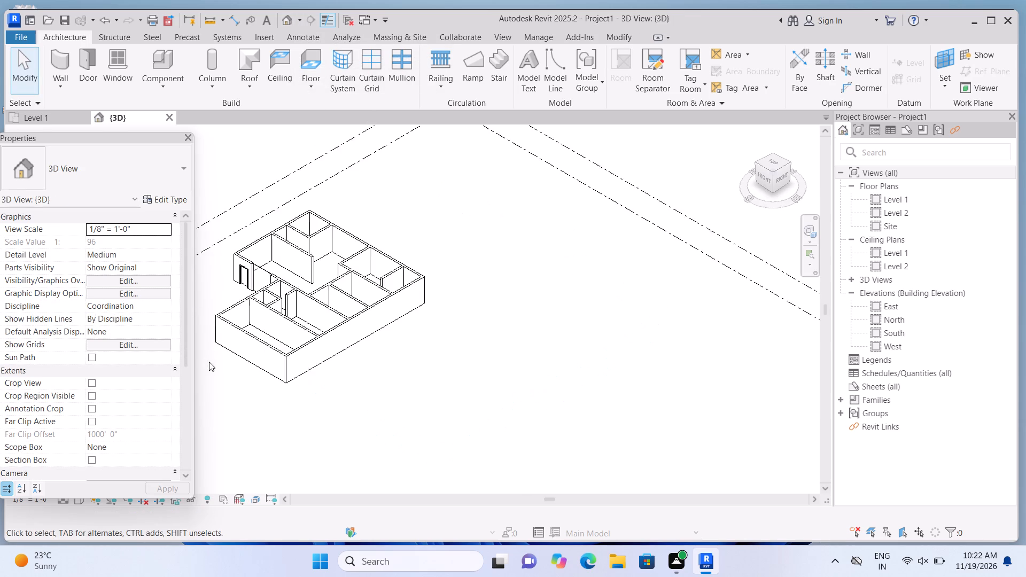
pyautogui.scroll(1, 209, 362)
pyautogui.moveTo(216, 368); pyautogui.dragTo(289, 407, button='middle')
pyautogui.scroll(2, 291, 408)
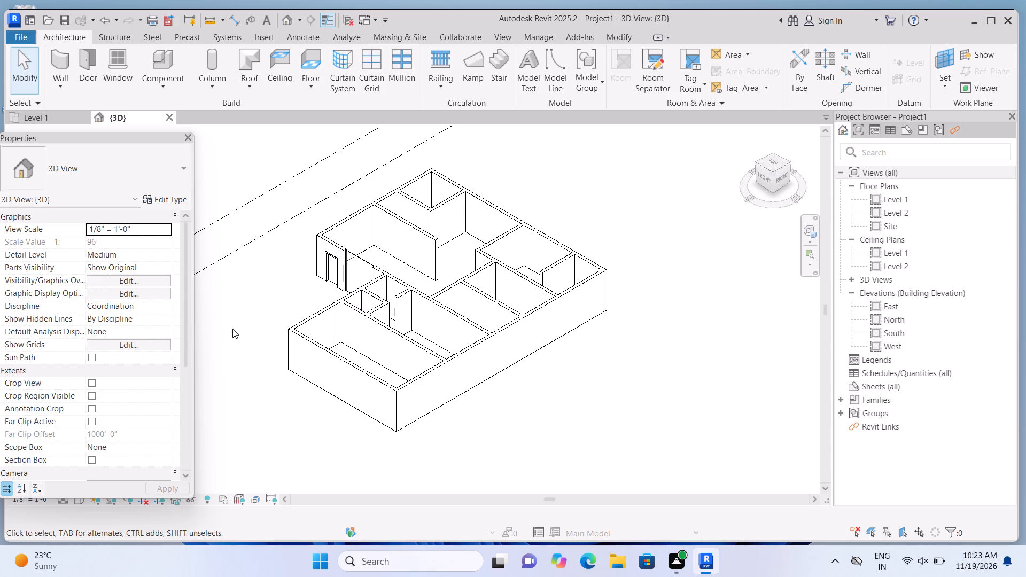
pyautogui.scroll(1, 312, 238)
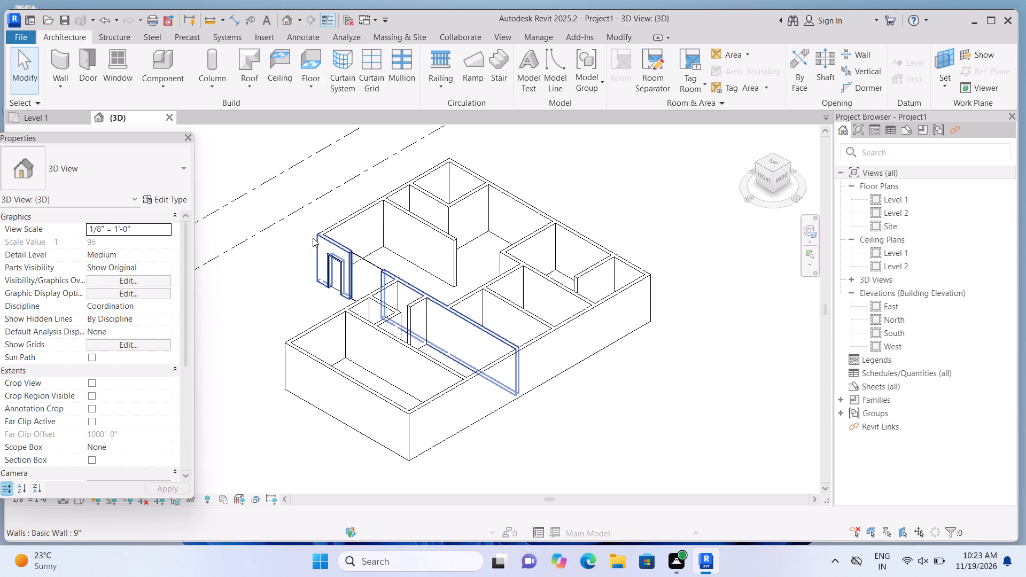
pyautogui.scroll(2, 313, 238)
pyautogui.moveTo(281, 292); pyautogui.dragTo(267, 264, button='middle')
pyautogui.scroll(1, 262, 276)
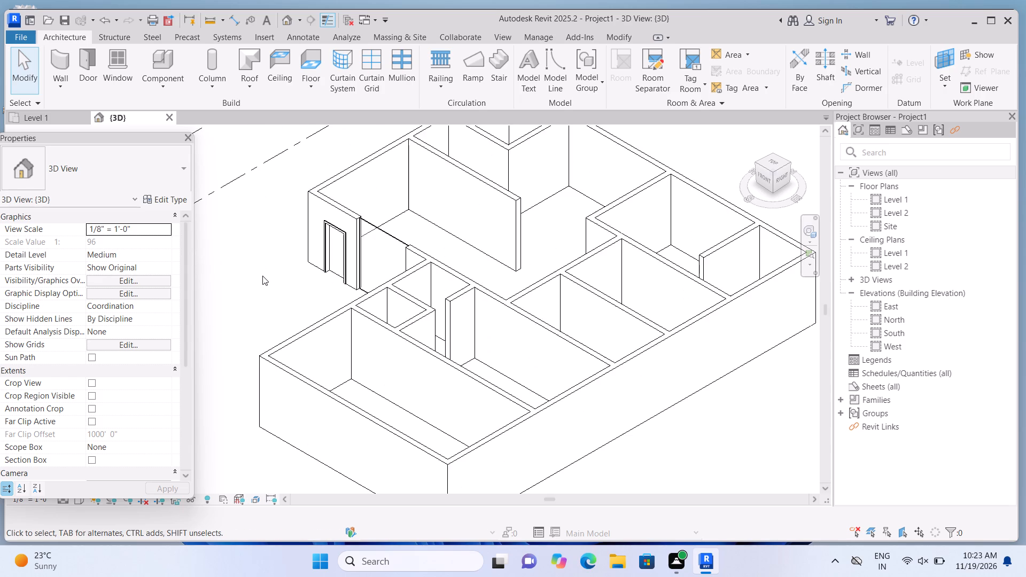
pyautogui.scroll(-2, 263, 276)
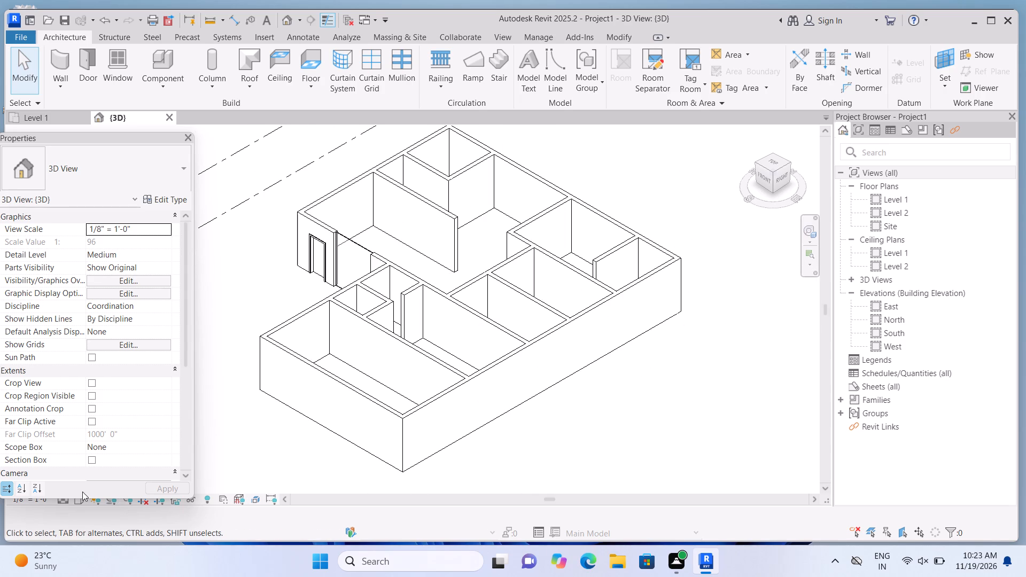
pyautogui.click(77, 502)
pyautogui.click(108, 445)
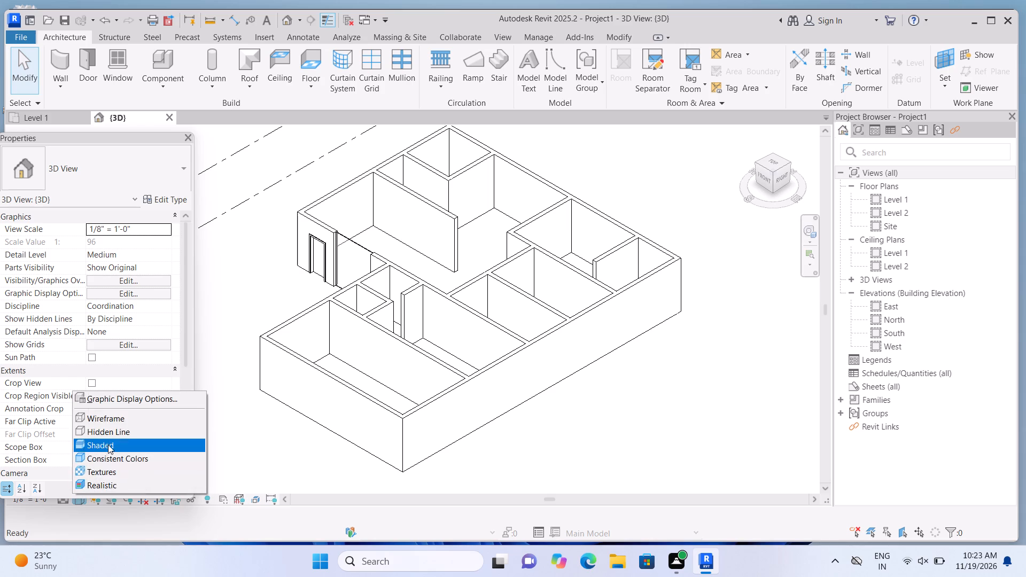
# Examine the shaded 3D model from above and below, including the open undersides of the rooms around the northwest corner.
pyautogui.scroll(1, 188, 446)
pyautogui.scroll(1, 265, 439)
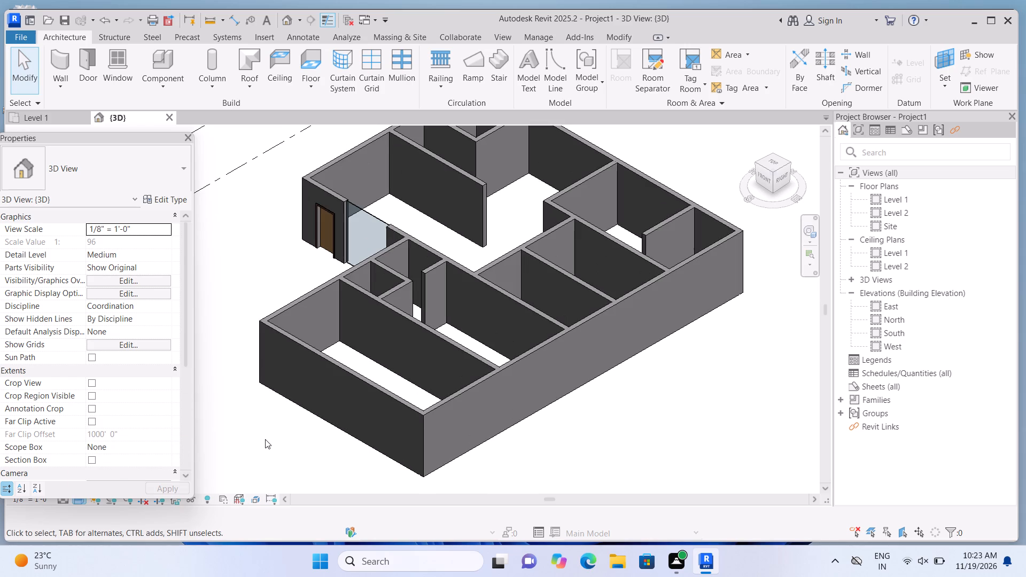
pyautogui.scroll(-1, 265, 439)
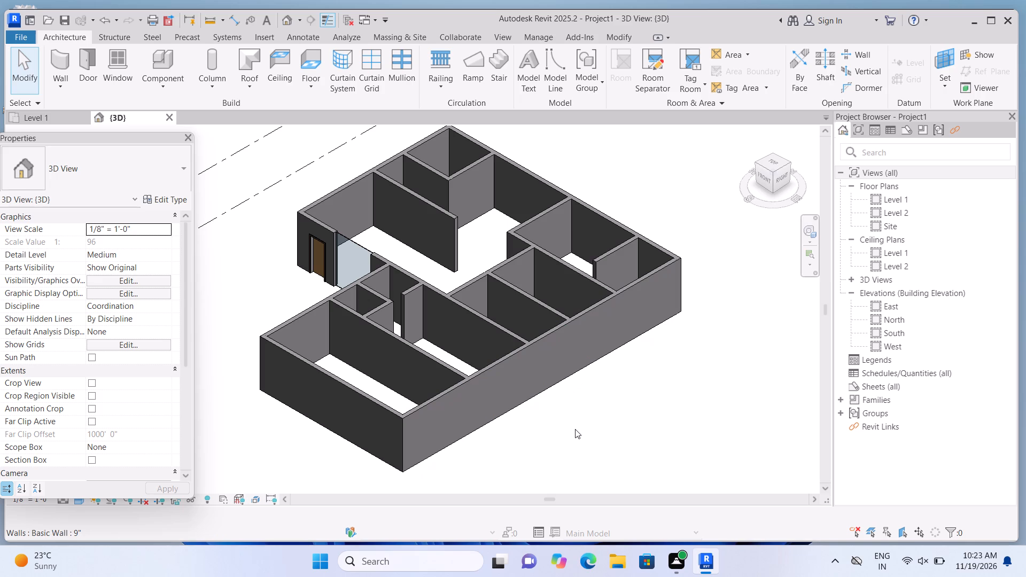
pyautogui.keyDown('shift'); pyautogui.moveTo(554, 422); pyautogui.dragTo(562, 185, button='middle'); pyautogui.keyUp('shift')
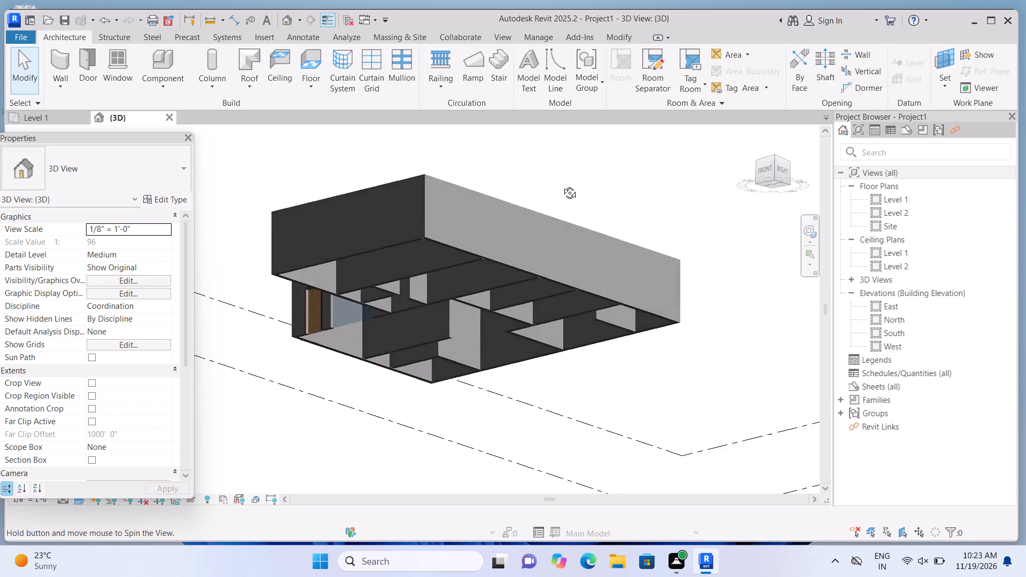
pyautogui.keyDown('shift'); pyautogui.moveTo(562, 185); pyautogui.dragTo(563, 129, button='middle'); pyautogui.keyUp('shift')
pyautogui.scroll(3, 542, 286)
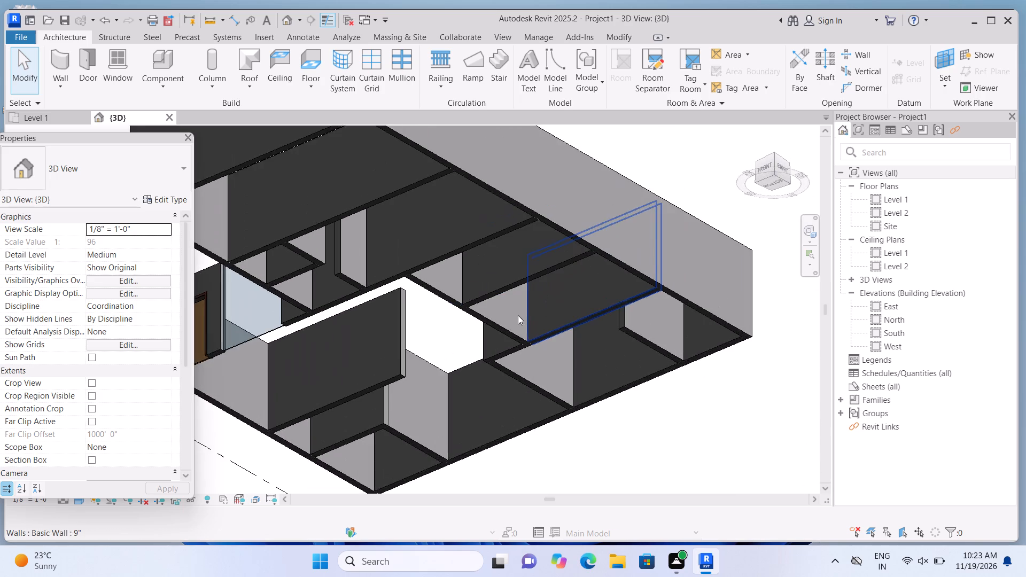
pyautogui.scroll(1, 514, 314)
pyautogui.keyDown('shift'); pyautogui.moveTo(499, 315); pyautogui.dragTo(504, 183, button='middle'); pyautogui.keyUp('shift')
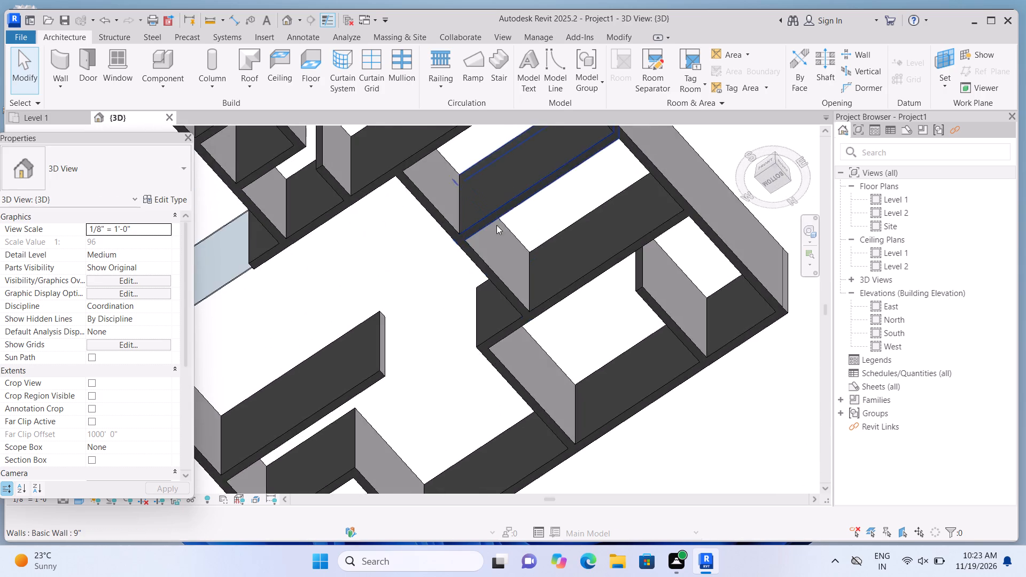
pyautogui.scroll(-5, 480, 245)
pyautogui.scroll(7, 466, 319)
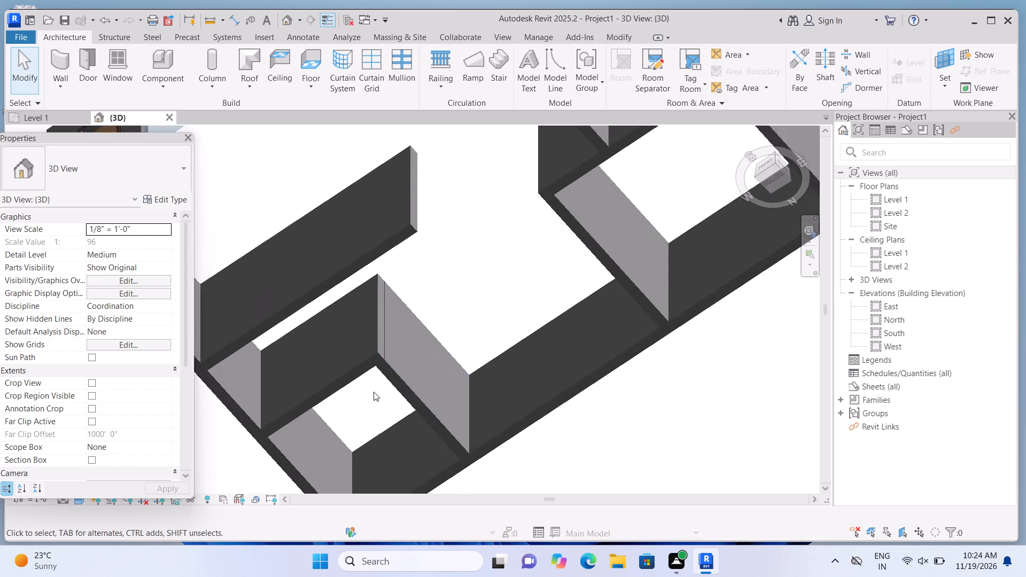
pyautogui.scroll(1, 374, 392)
pyautogui.moveTo(370, 352); pyautogui.dragTo(381, 265, button='middle')
pyautogui.scroll(1, 371, 299)
pyautogui.scroll(-1, 340, 277)
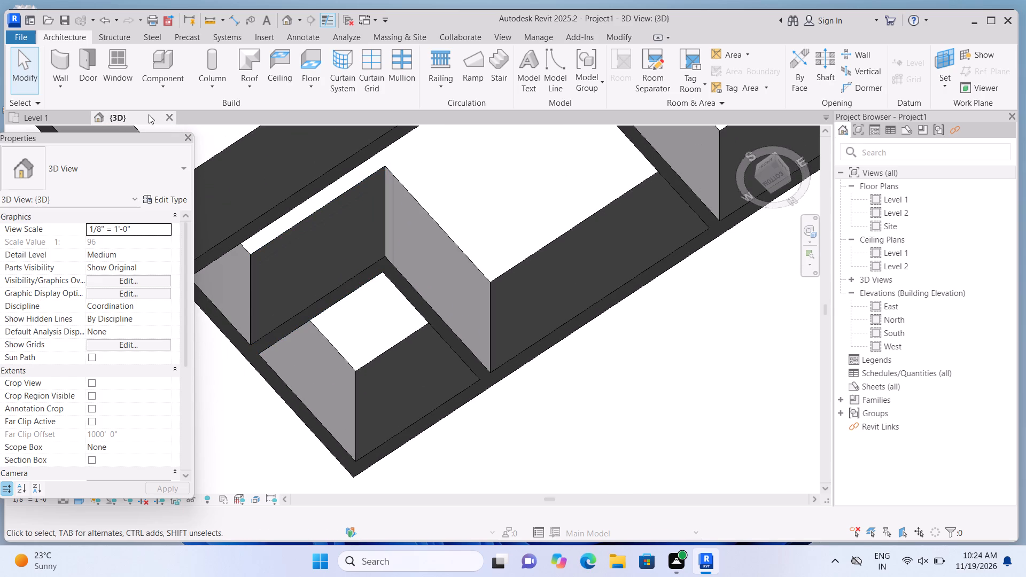
# Start a new in-place model in the Generic Models category, accepting the default name.
pyautogui.click(158, 84)
pyautogui.click(177, 145)
pyautogui.scroll(-2, 483, 258)
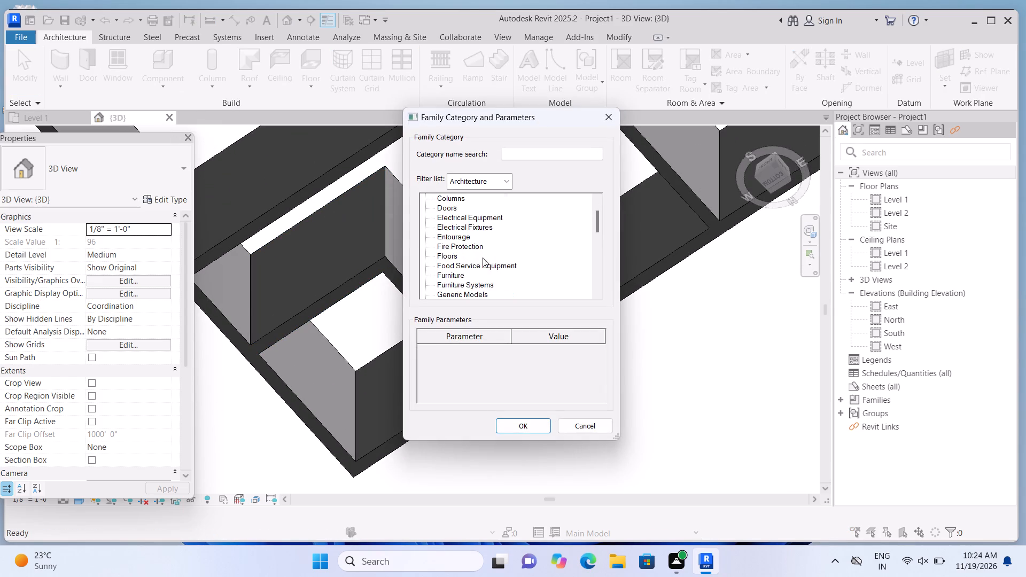
pyautogui.scroll(-4, 483, 258)
pyautogui.click(466, 264)
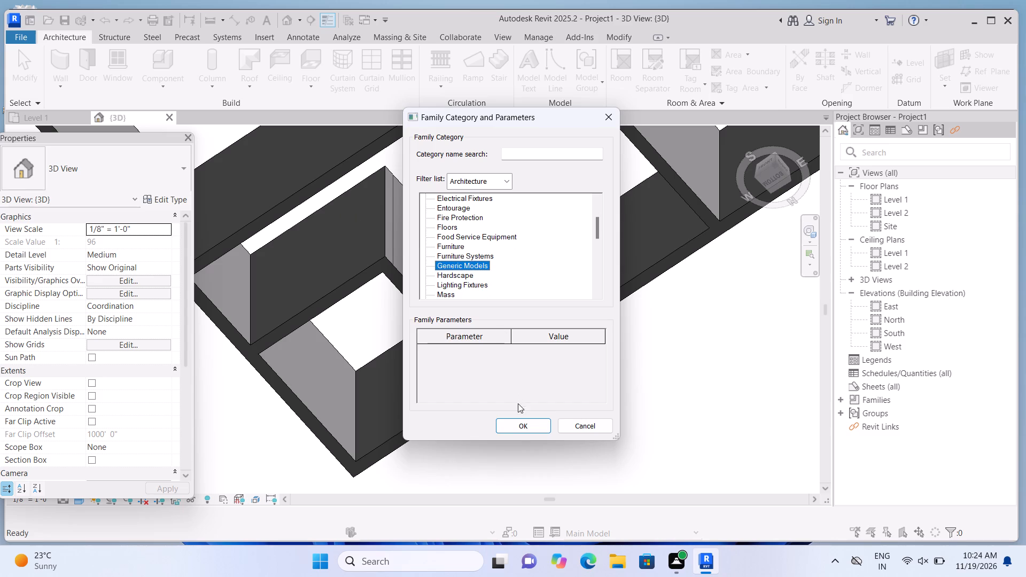
pyautogui.click(519, 427)
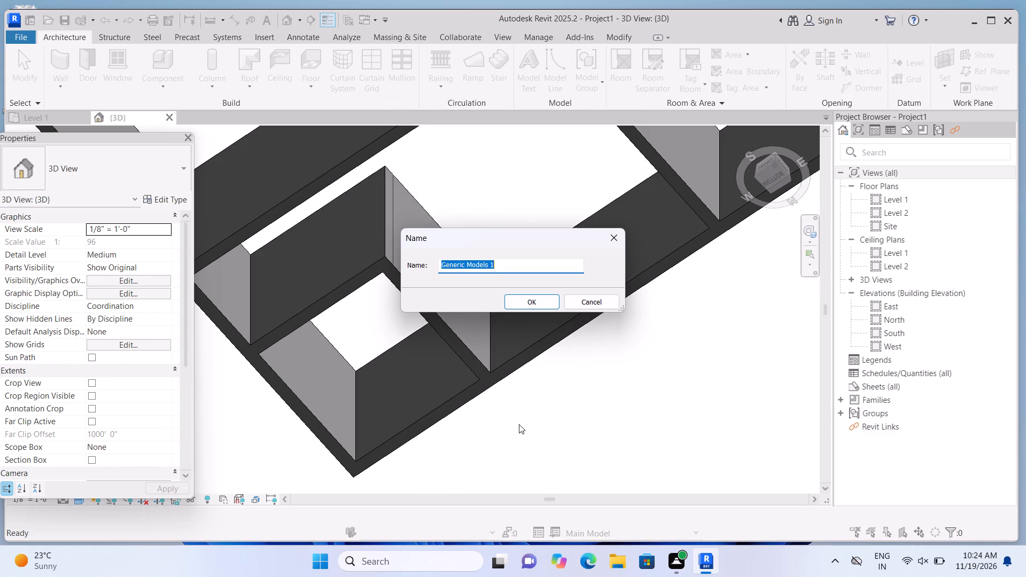
pyautogui.click(531, 305)
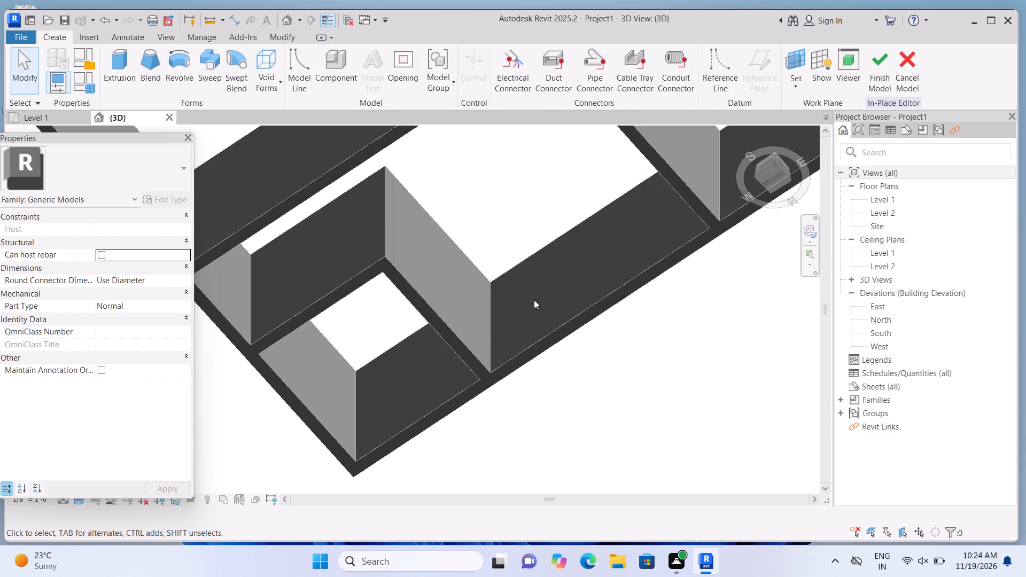
# Begin an extrusion in the in-place model and set its work plane to the underside of the 9" north exterior wall.
pyautogui.click(108, 66)
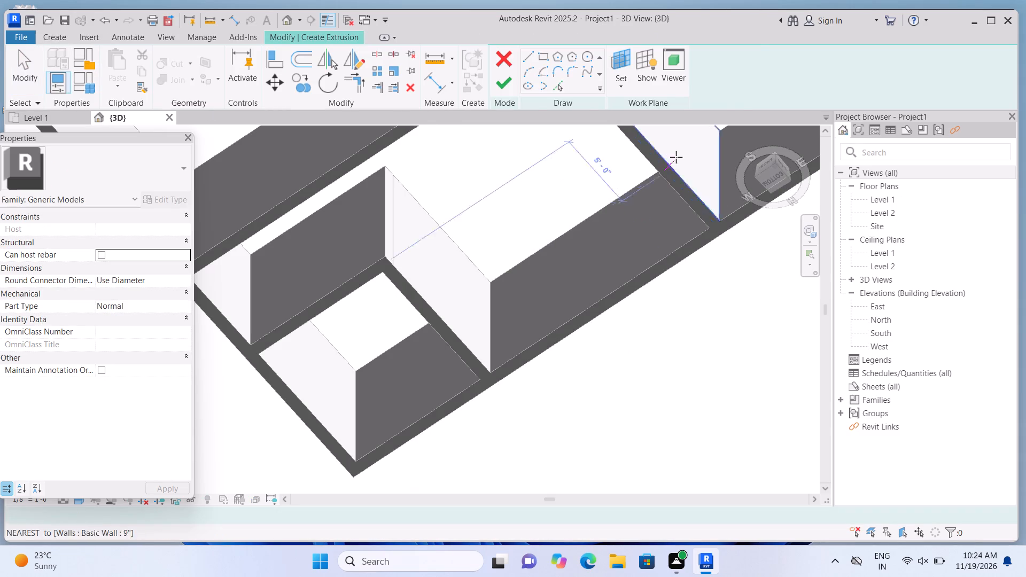
pyautogui.click(696, 91)
pyautogui.click(695, 129)
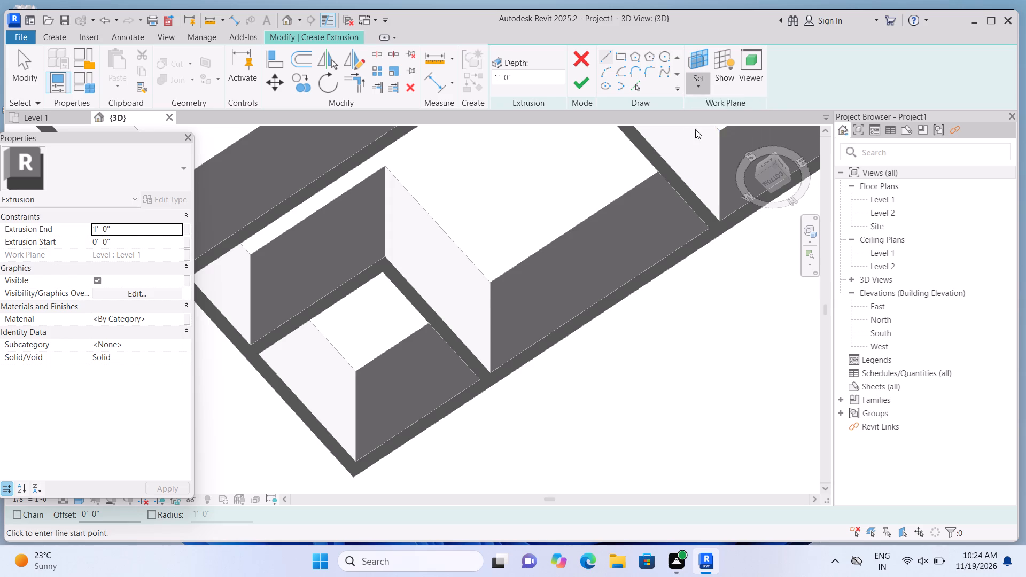
pyautogui.scroll(1, 385, 467)
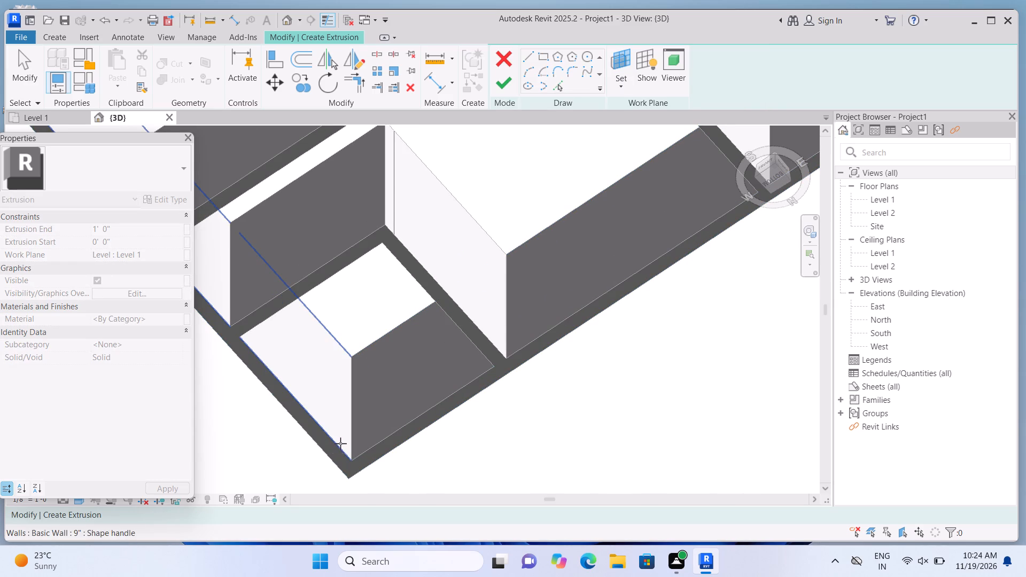
pyautogui.scroll(3, 382, 455)
pyautogui.click(382, 446)
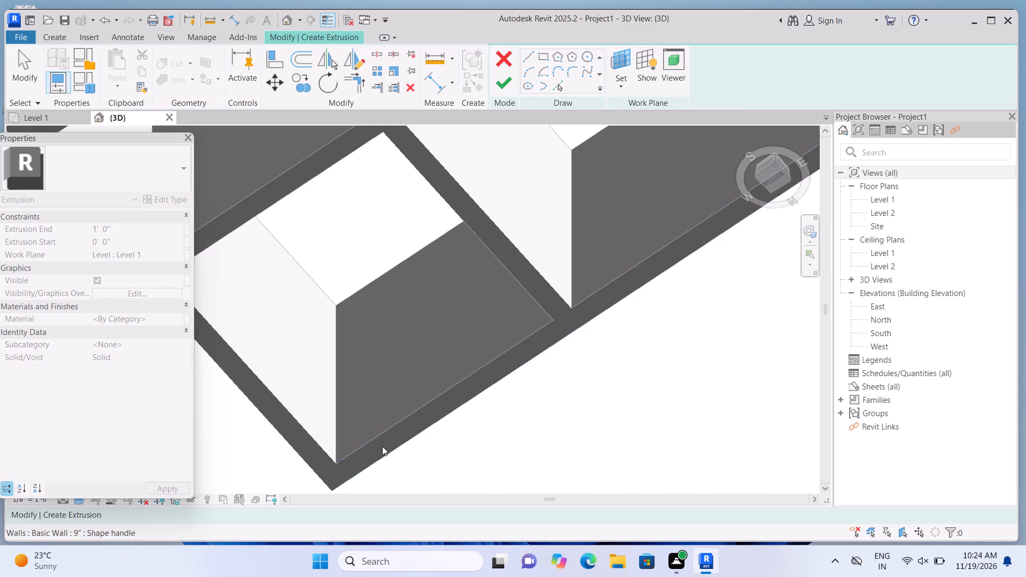
# Sketch a rectangle from the building's northwest corner to its southeast corner and finish it as a base slab extrusion 1'-0" deep.
pyautogui.click(618, 56)
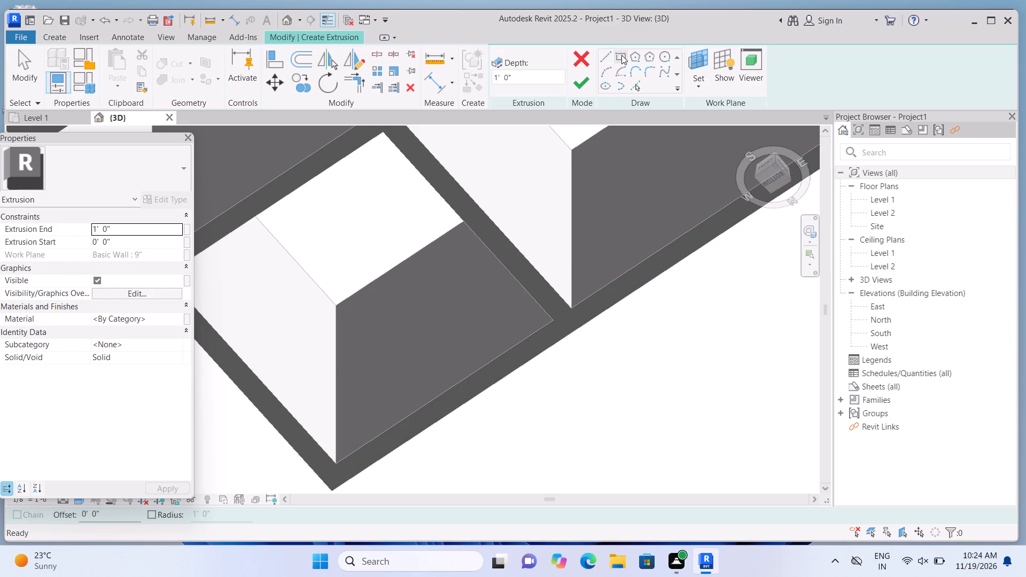
pyautogui.click(331, 487)
pyautogui.scroll(-15, 348, 348)
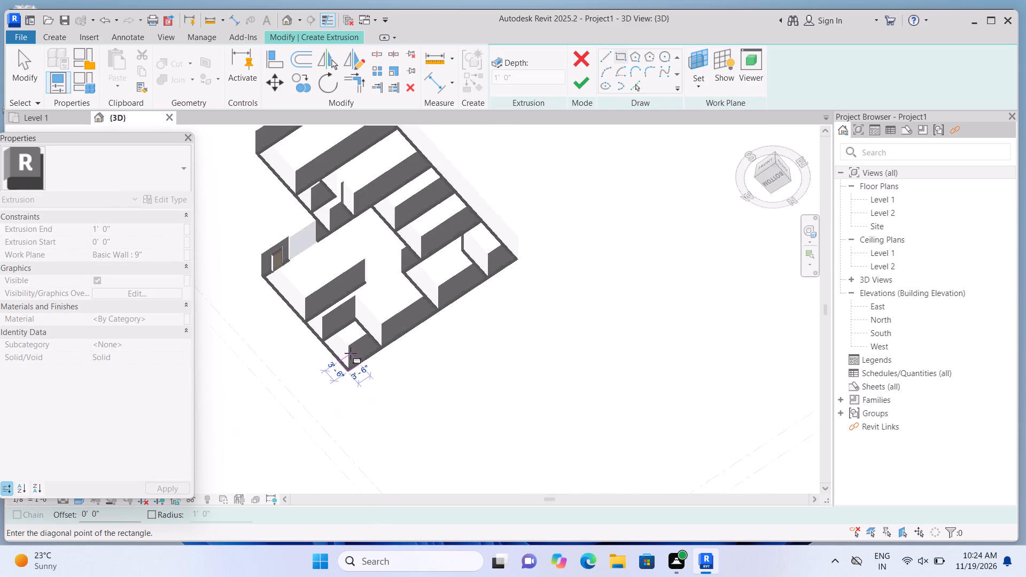
pyautogui.scroll(-3, 351, 353)
pyautogui.moveTo(352, 169); pyautogui.dragTo(369, 318, button='middle')
pyautogui.scroll(2, 376, 346)
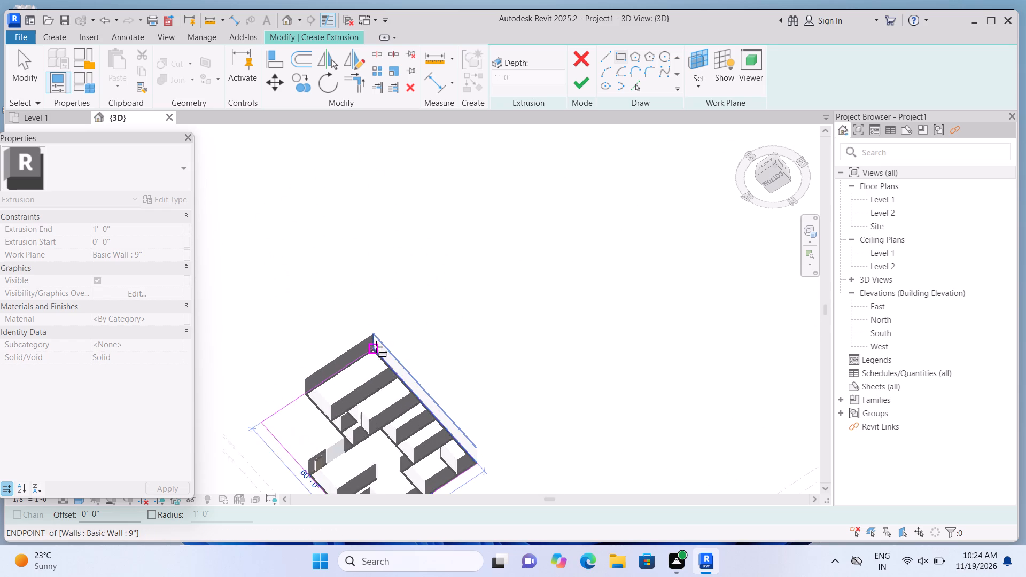
pyautogui.scroll(8, 376, 347)
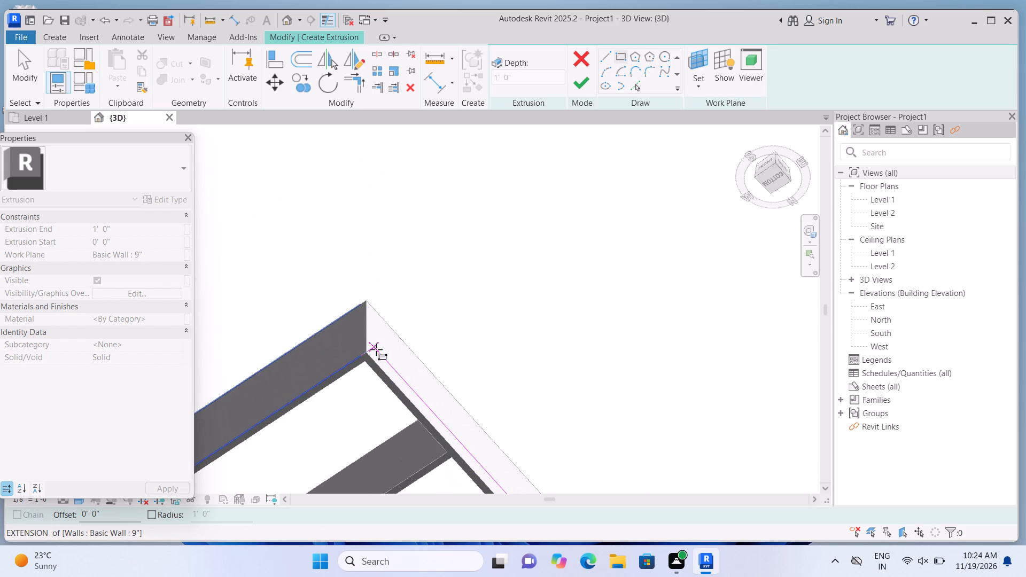
pyautogui.click(369, 350)
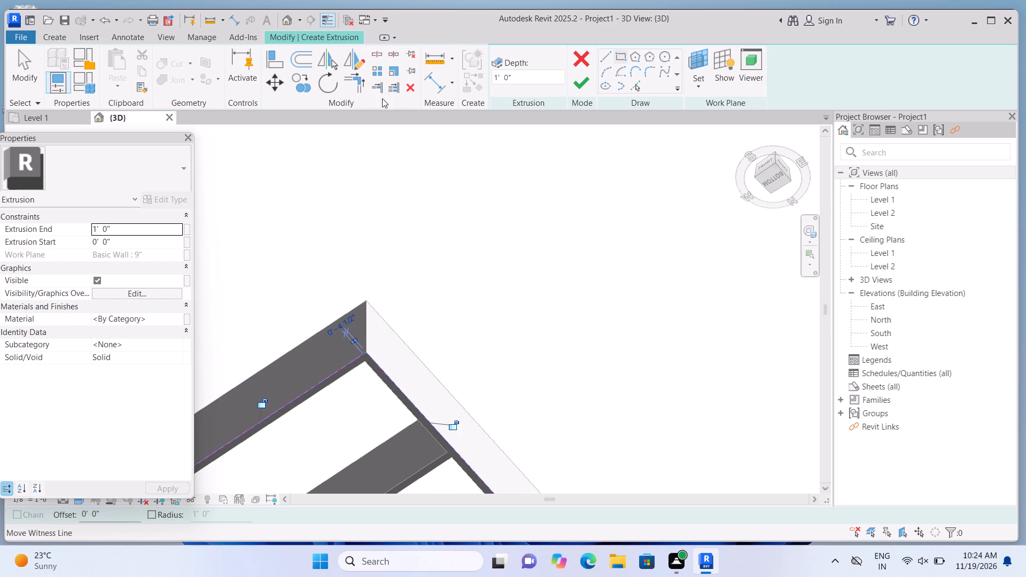
pyautogui.click(577, 83)
# Examine the base slab beneath the walls from the home view and around the door and curtain wall side.
pyautogui.scroll(-2, 531, 242)
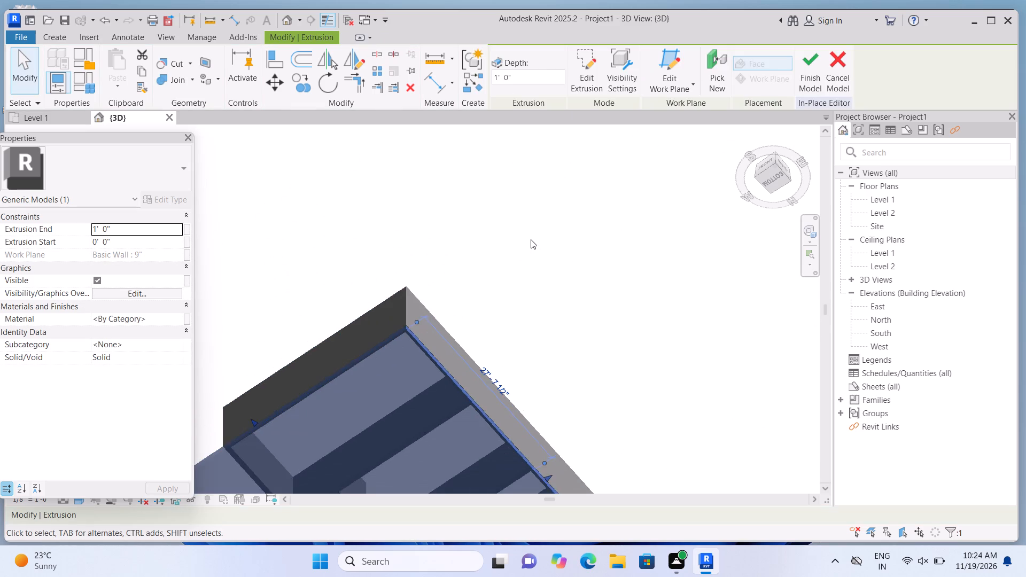
pyautogui.scroll(-5, 531, 239)
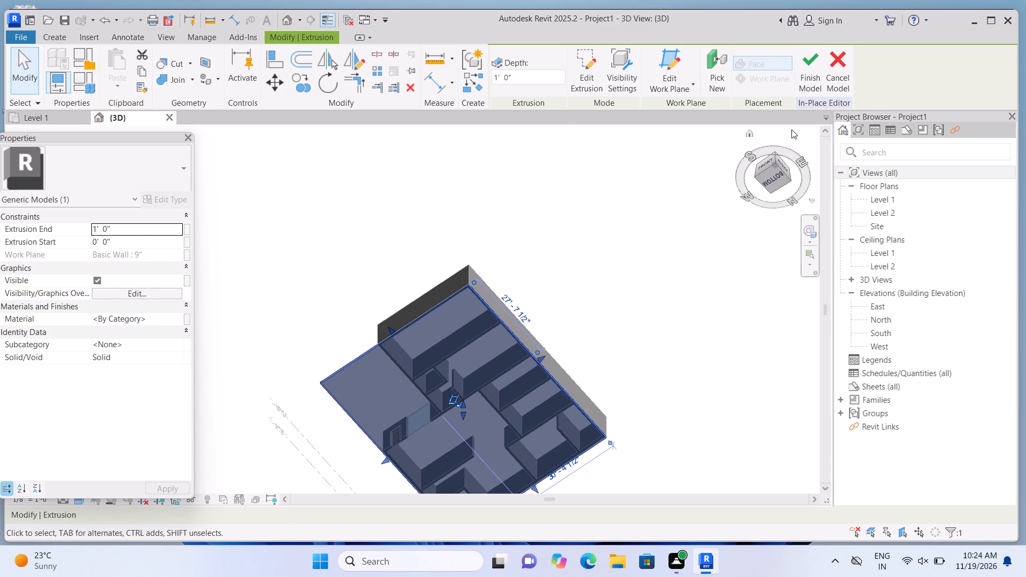
pyautogui.click(749, 132)
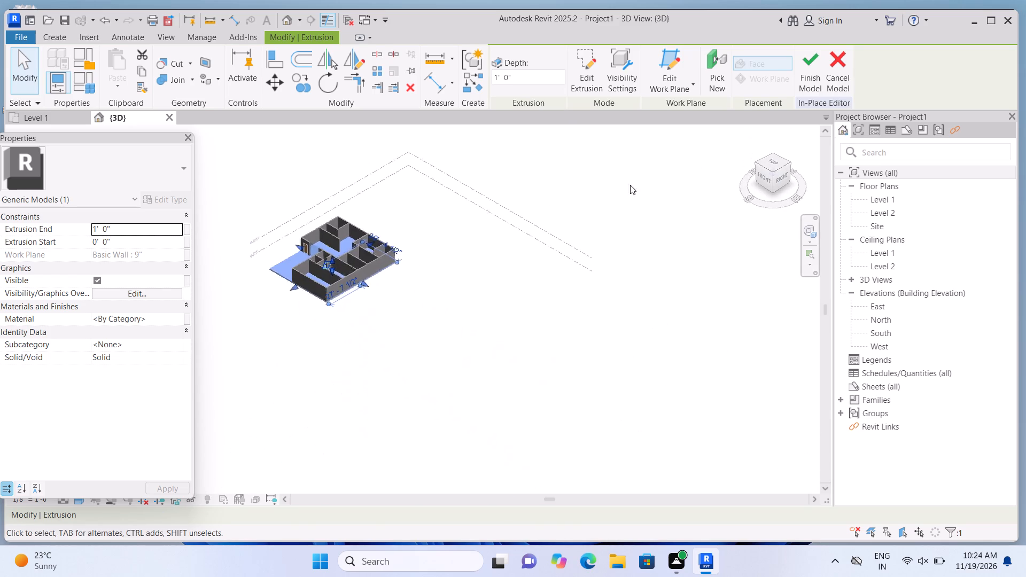
pyautogui.middleClick(429, 245)
pyautogui.scroll(1, 200, 124)
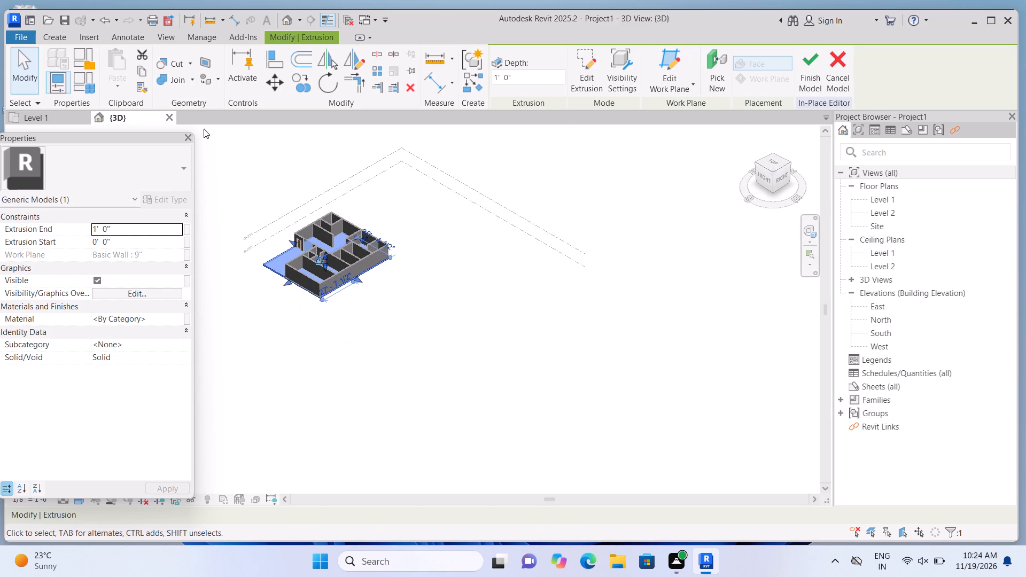
pyautogui.scroll(7, 204, 129)
pyautogui.click(278, 283)
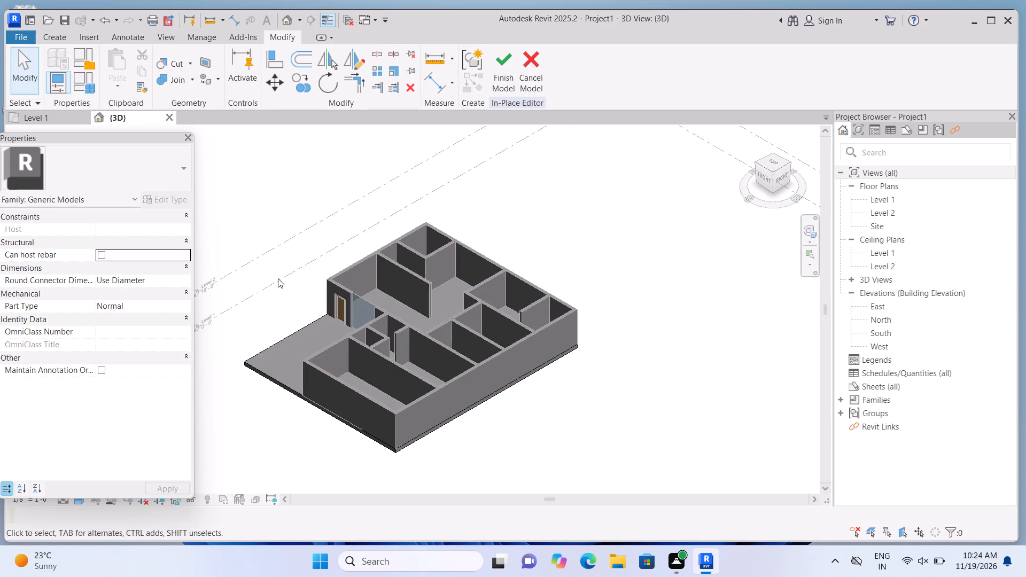
pyautogui.scroll(2, 277, 279)
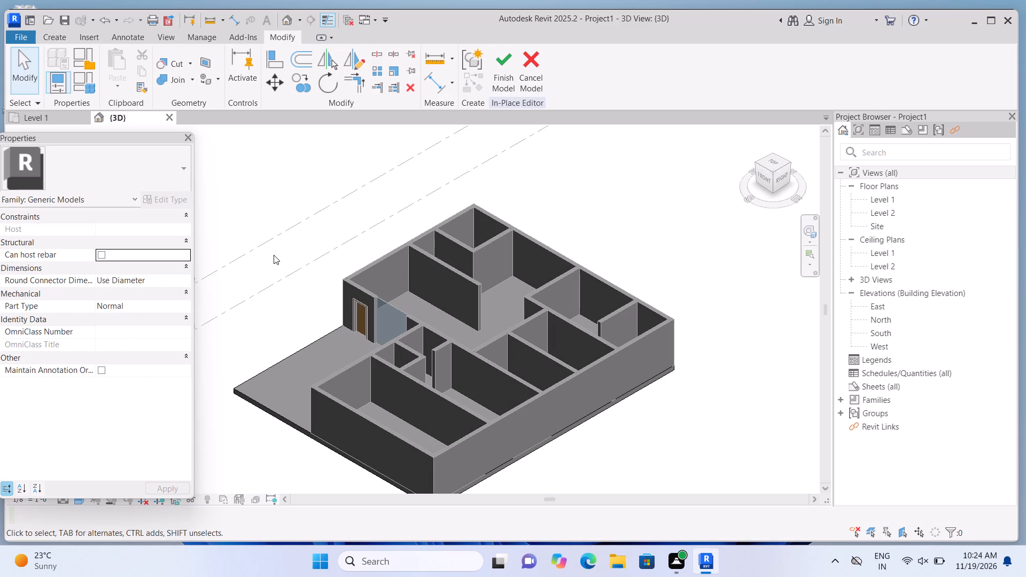
pyautogui.moveTo(270, 249); pyautogui.dragTo(346, 208, button='middle')
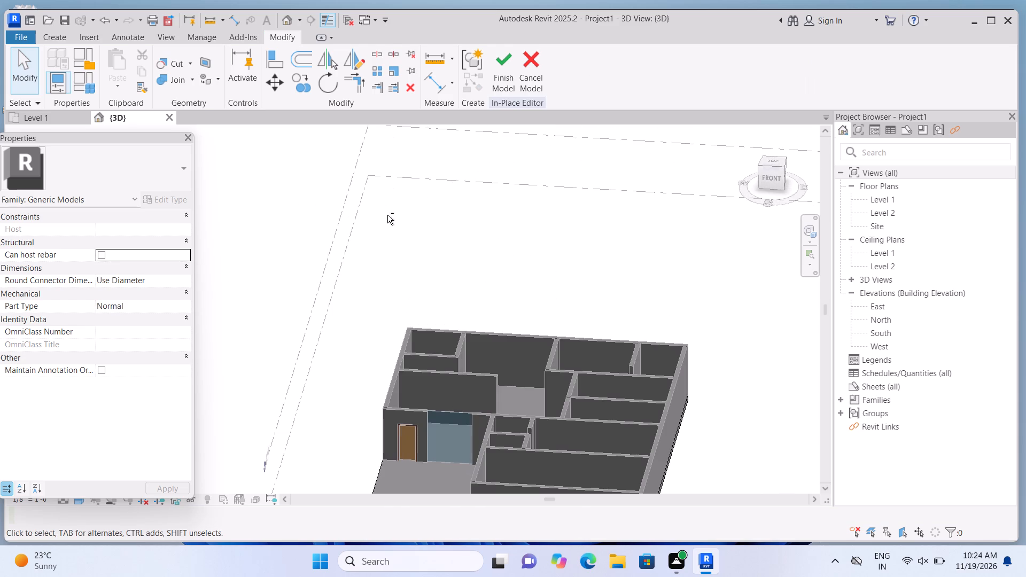
pyautogui.keyDown('shift'); pyautogui.moveTo(327, 276); pyautogui.dragTo(476, 268, button='middle'); pyautogui.keyUp('shift')
pyautogui.moveTo(486, 260); pyautogui.dragTo(224, 179, button='middle')
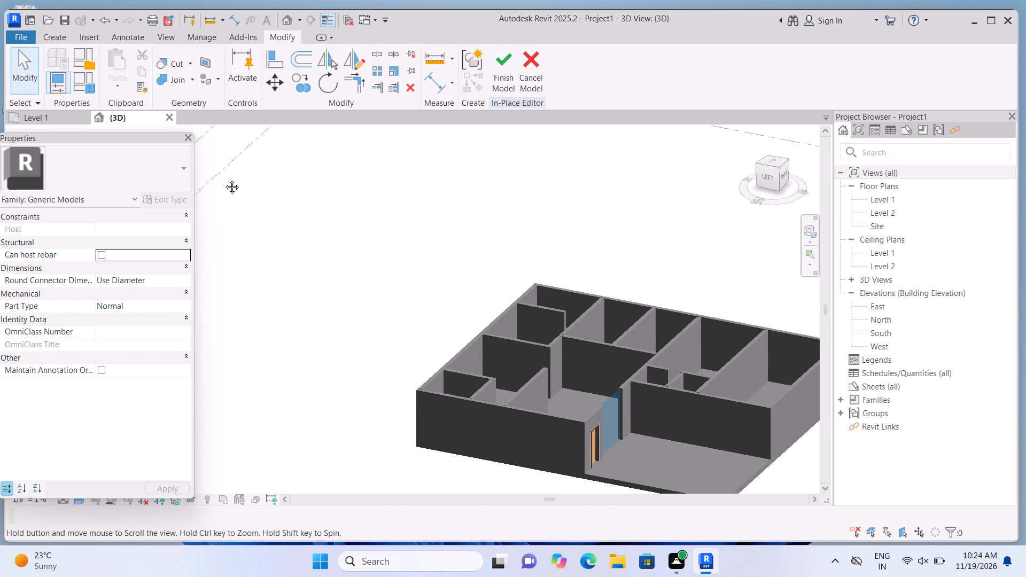
pyautogui.moveTo(224, 179); pyautogui.dragTo(224, 181, button='middle')
pyautogui.scroll(-4, 235, 186)
pyautogui.scroll(6, 411, 338)
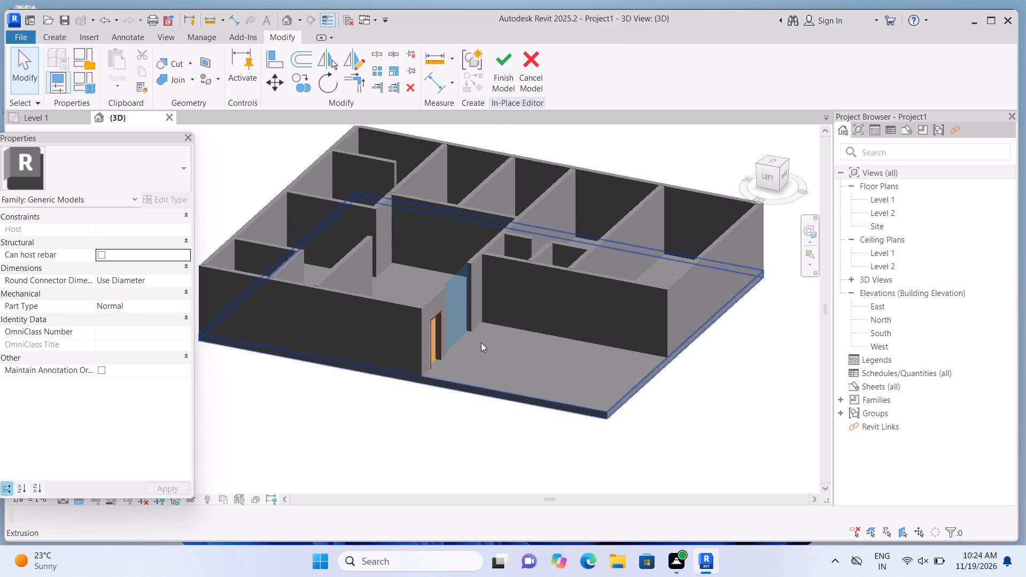
pyautogui.scroll(5, 481, 342)
# Finish the in-place generic model.
pyautogui.click(405, 334)
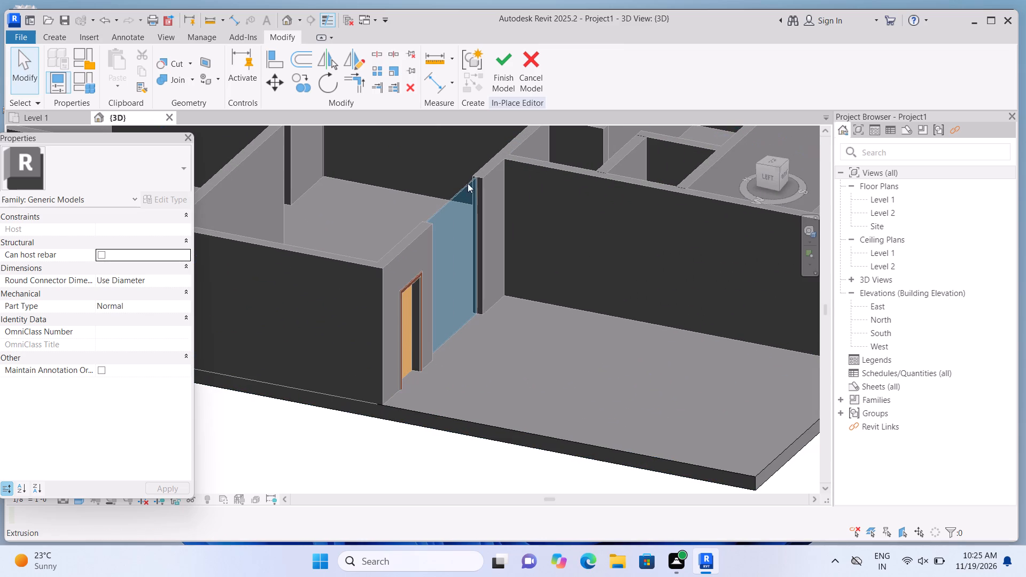
pyautogui.click(497, 80)
# Nudge the 36" x 84" single-flush door upward to a sill height of 3".
pyautogui.scroll(3, 441, 357)
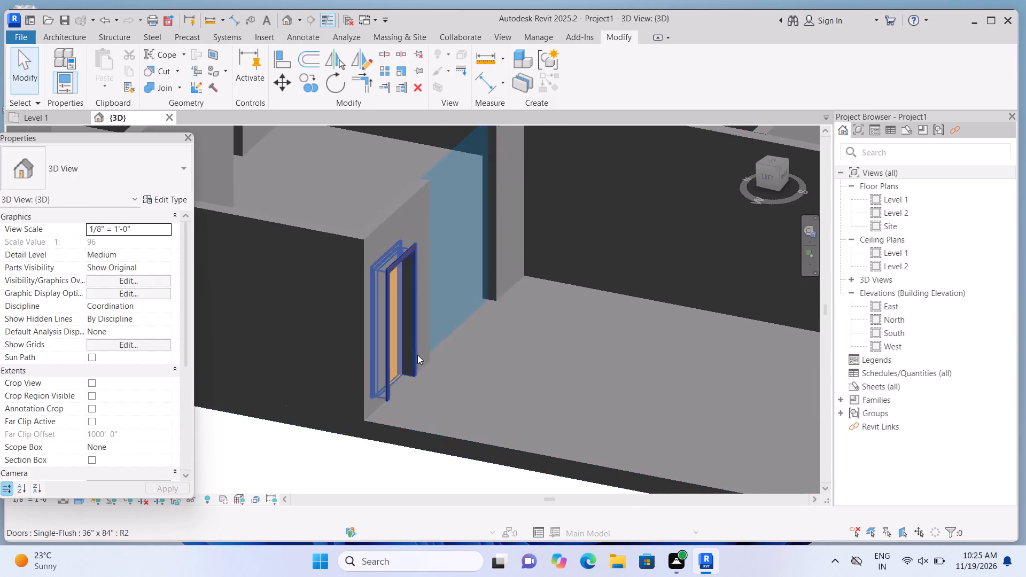
pyautogui.scroll(1, 417, 355)
pyautogui.click(399, 339)
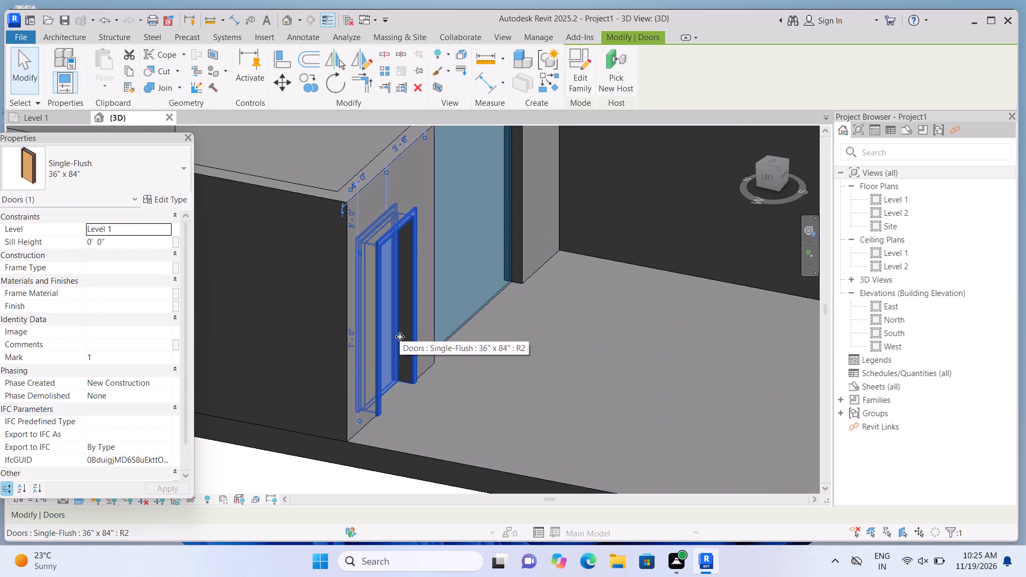
pyautogui.press('Up')
pyautogui.press('Up')
pyautogui.press('Up')
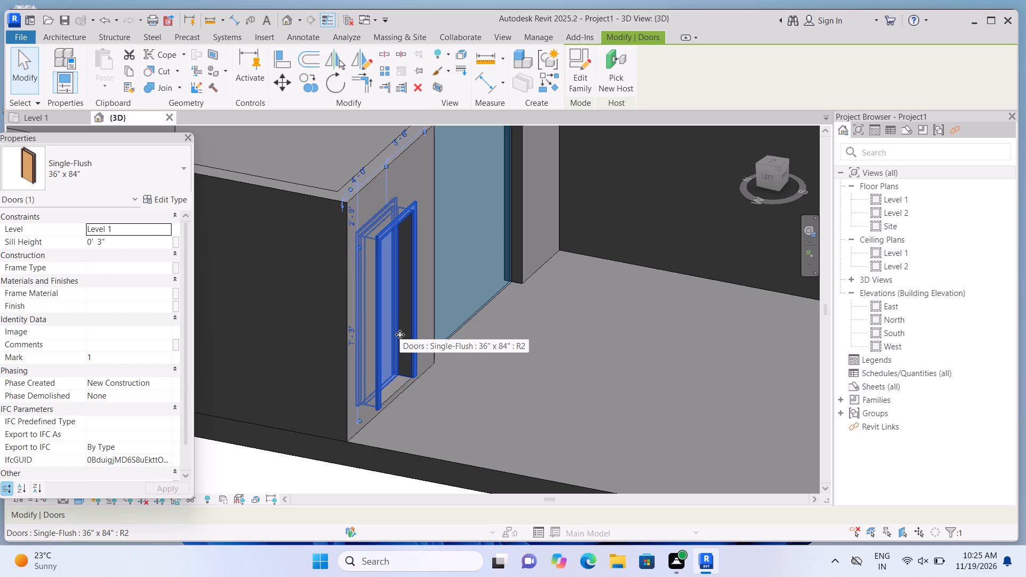
pyautogui.press('Escape')
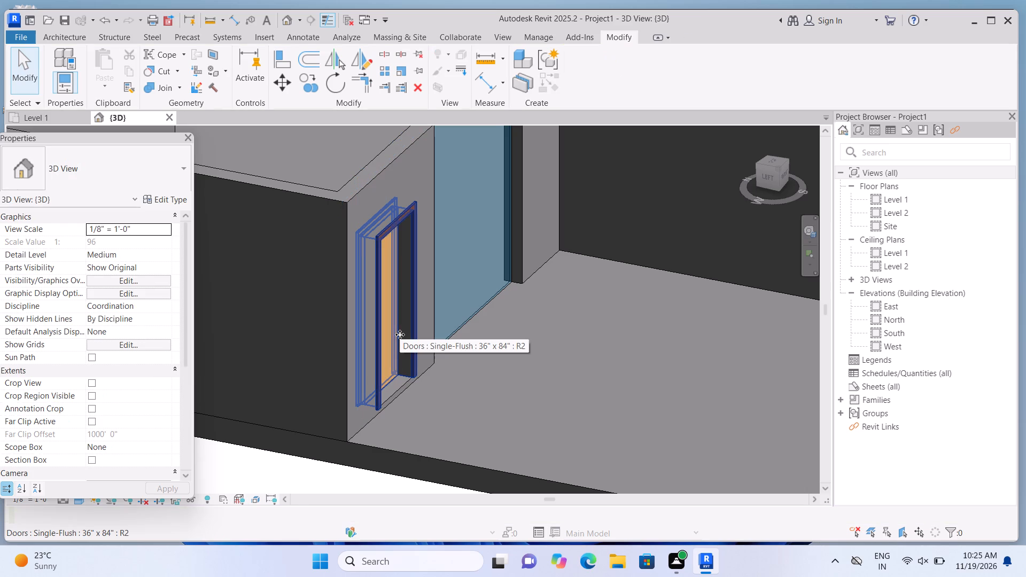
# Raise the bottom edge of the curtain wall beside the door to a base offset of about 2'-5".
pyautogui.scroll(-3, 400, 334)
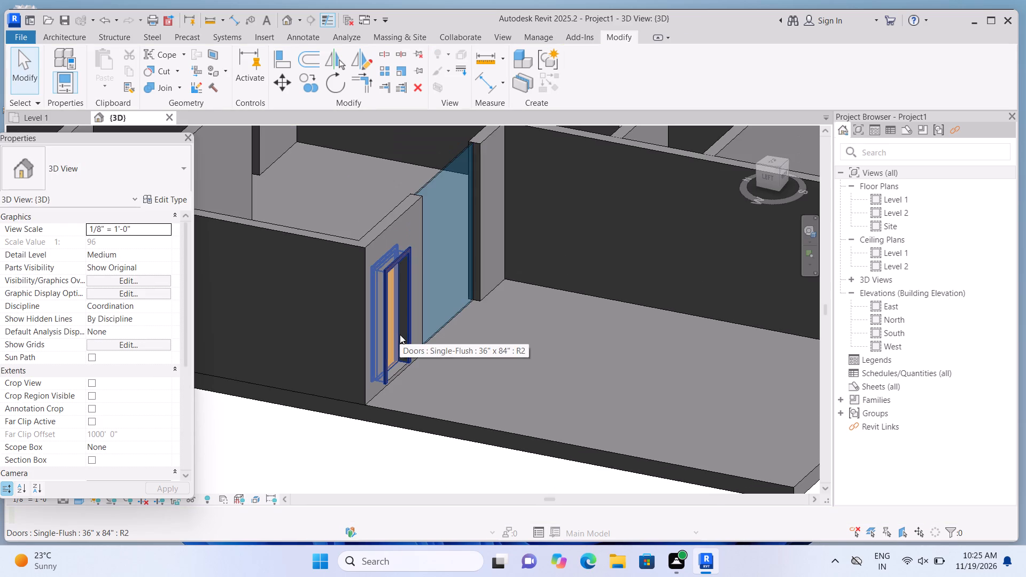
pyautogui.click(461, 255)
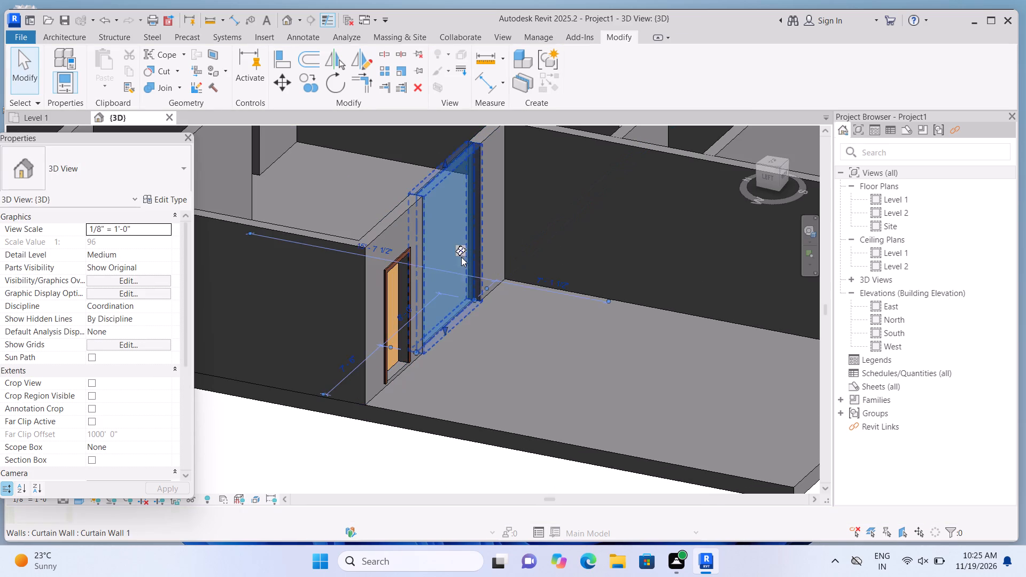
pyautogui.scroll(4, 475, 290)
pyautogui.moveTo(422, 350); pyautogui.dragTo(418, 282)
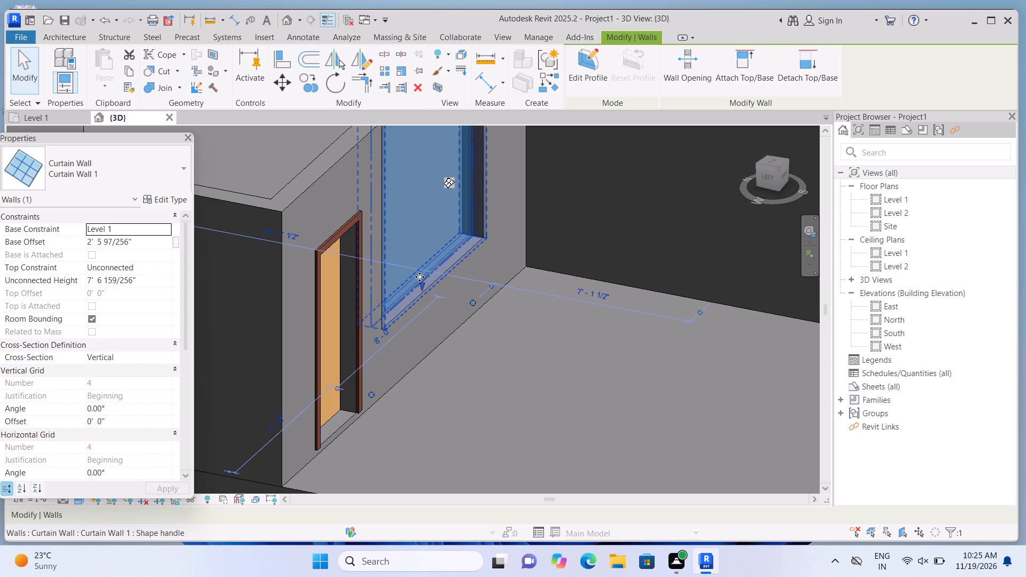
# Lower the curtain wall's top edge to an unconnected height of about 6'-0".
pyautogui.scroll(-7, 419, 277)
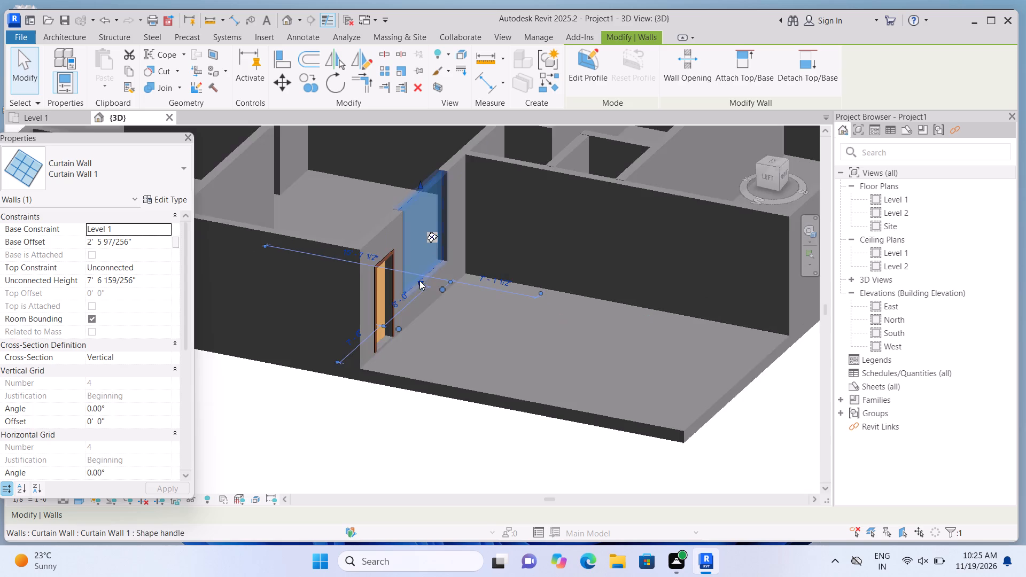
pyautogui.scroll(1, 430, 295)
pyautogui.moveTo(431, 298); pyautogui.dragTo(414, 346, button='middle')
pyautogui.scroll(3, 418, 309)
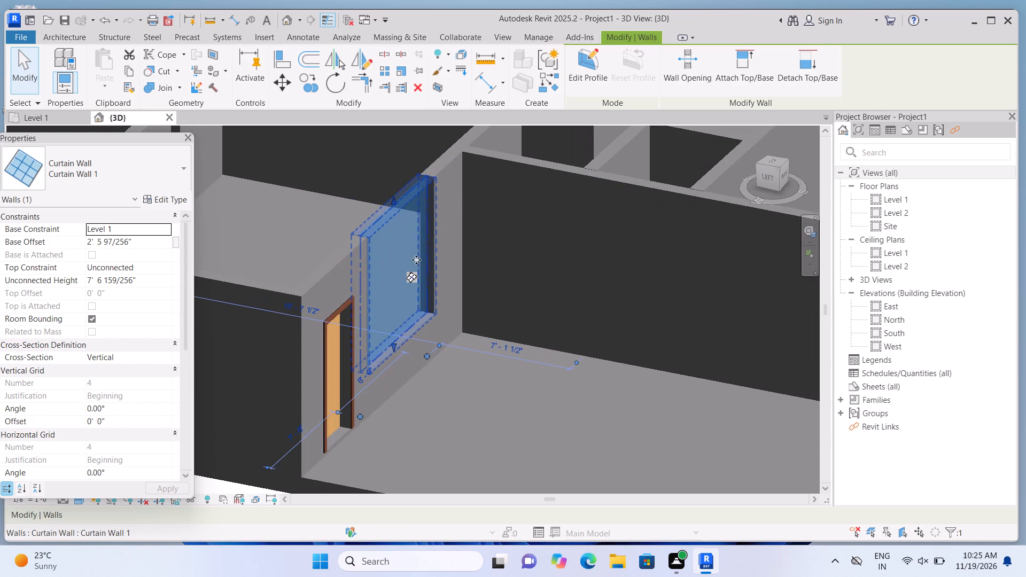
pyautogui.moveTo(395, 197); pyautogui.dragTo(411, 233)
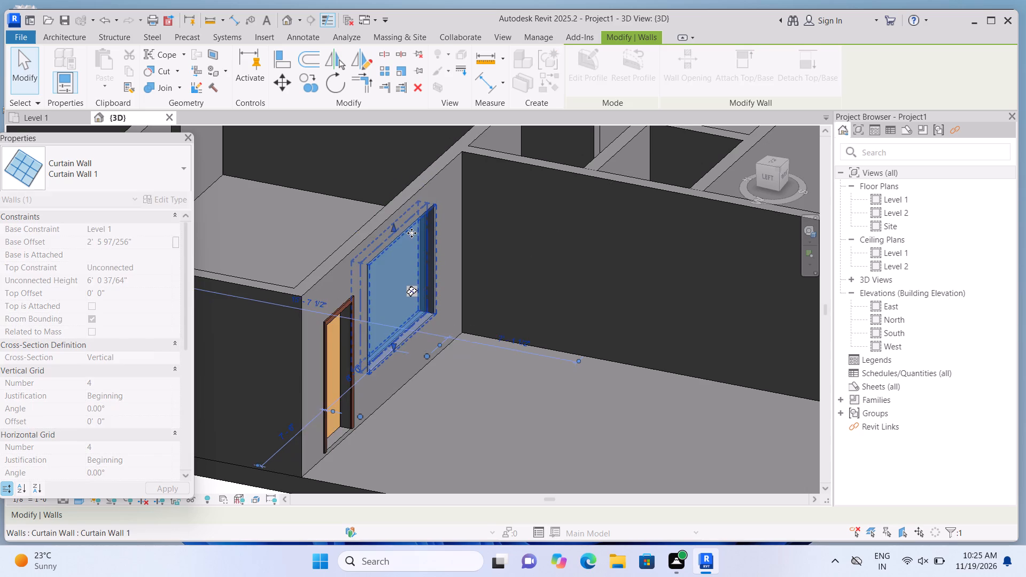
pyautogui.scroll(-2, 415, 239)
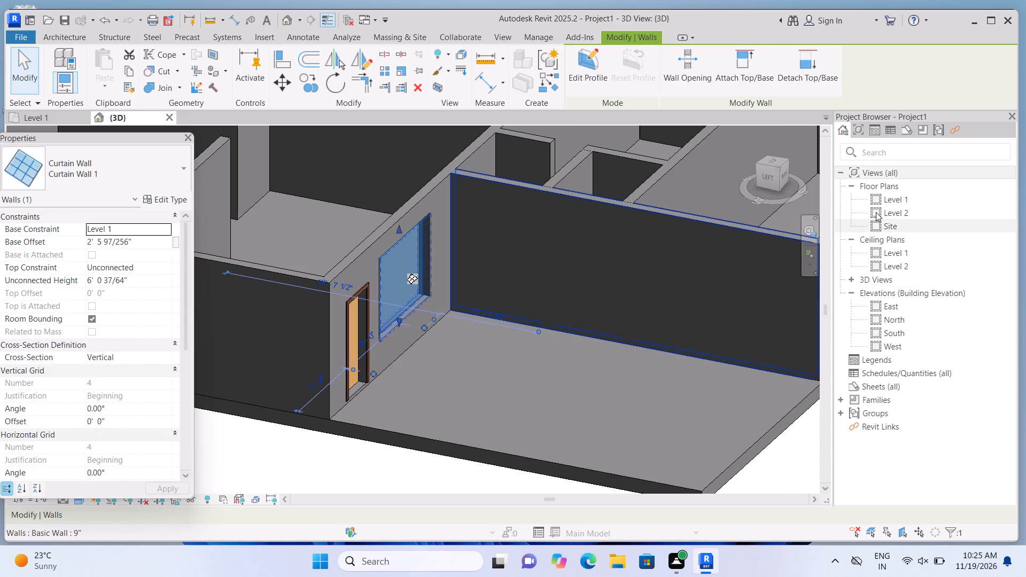
# Delete the curtain wall beside the door in the Level 1 floor plan.
pyautogui.doubleClick(877, 197)
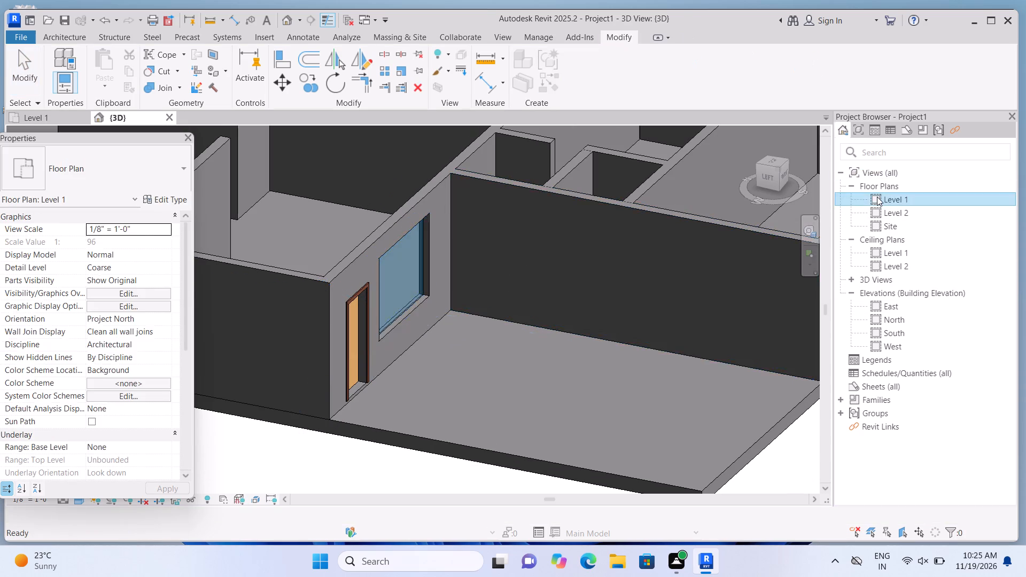
pyautogui.scroll(5, 433, 309)
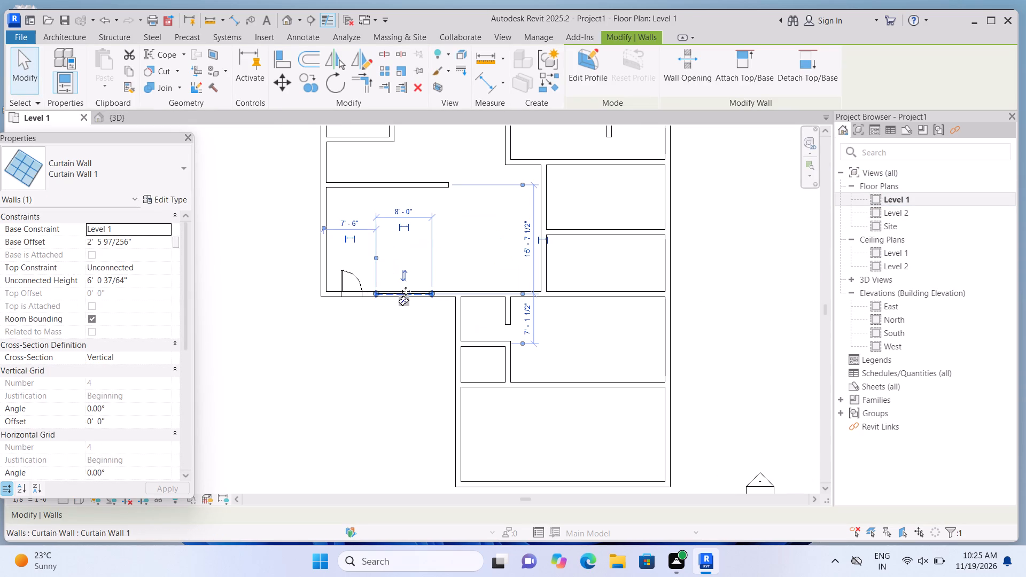
pyautogui.press('Escape')
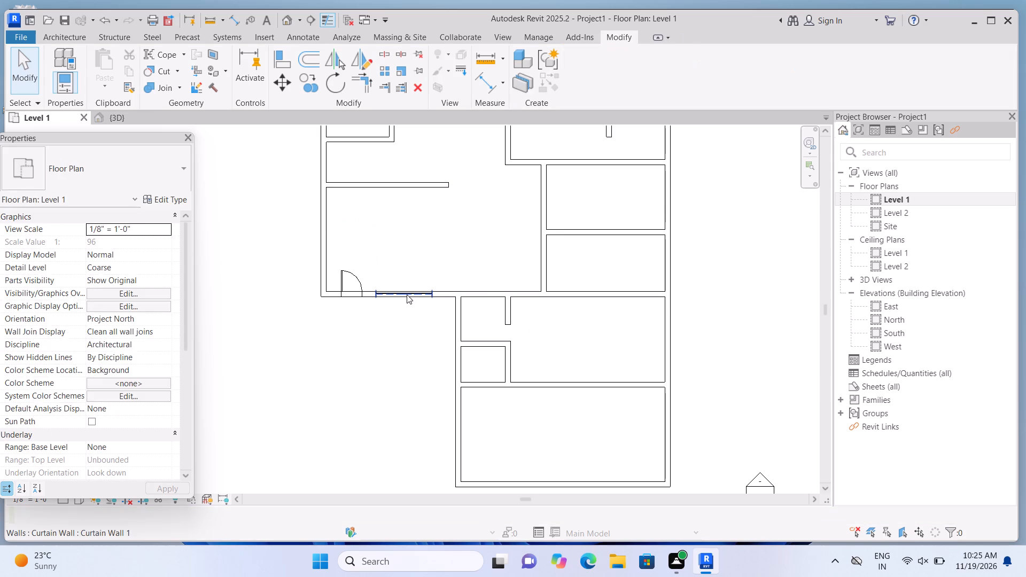
pyautogui.click(405, 294)
pyautogui.press('Delete')
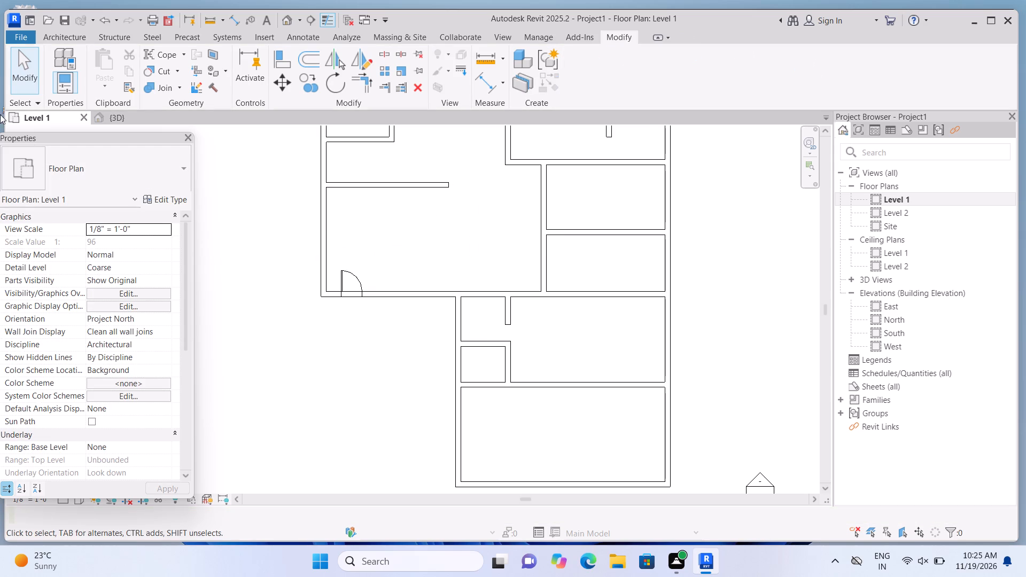
# Draw a 7'-0" long Curtain Wall 1, 10'-0" high, along the south wall beside the door on Level 1.
pyautogui.click(65, 37)
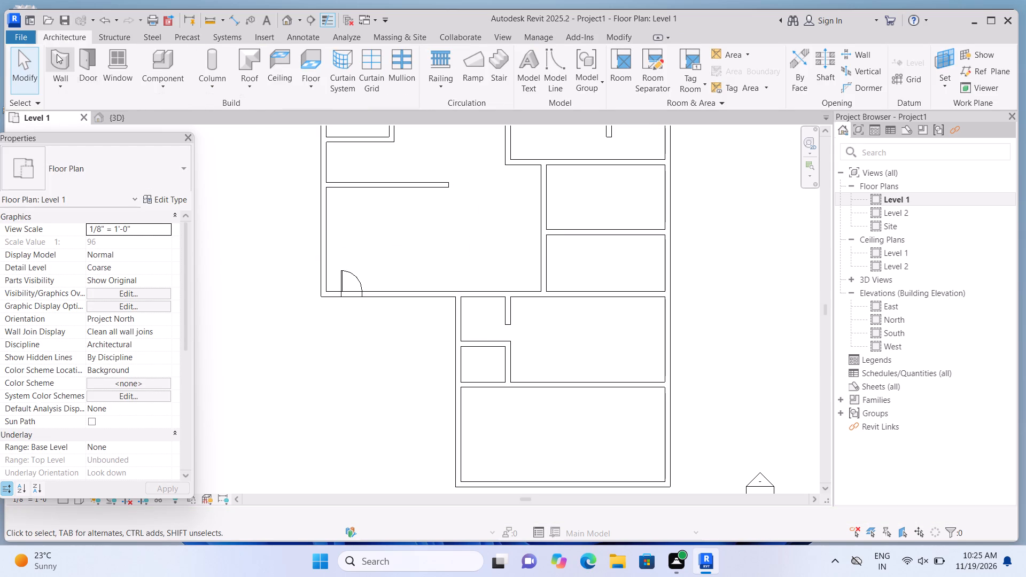
pyautogui.click(58, 53)
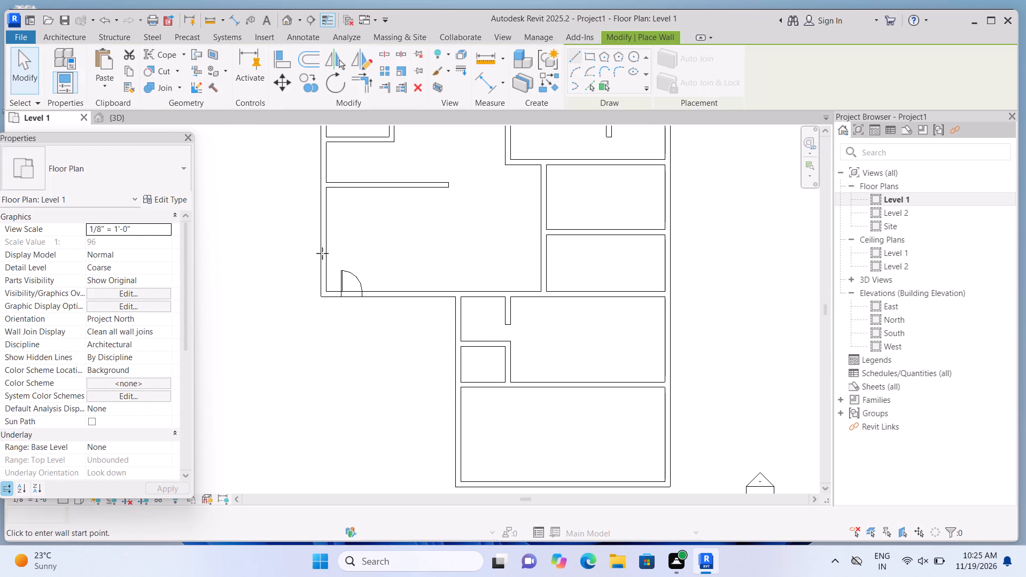
pyautogui.click(381, 295)
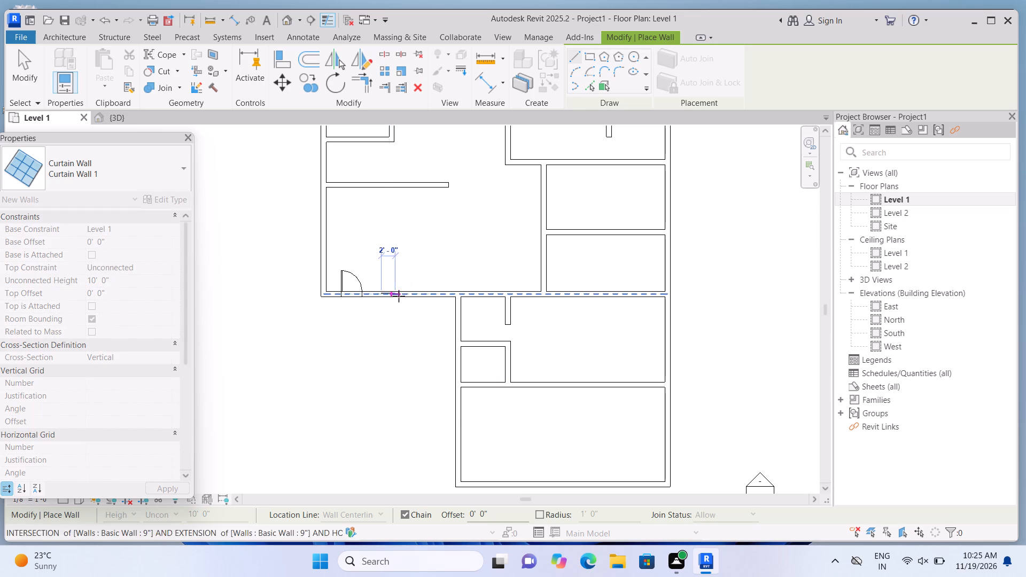
pyautogui.click(431, 295)
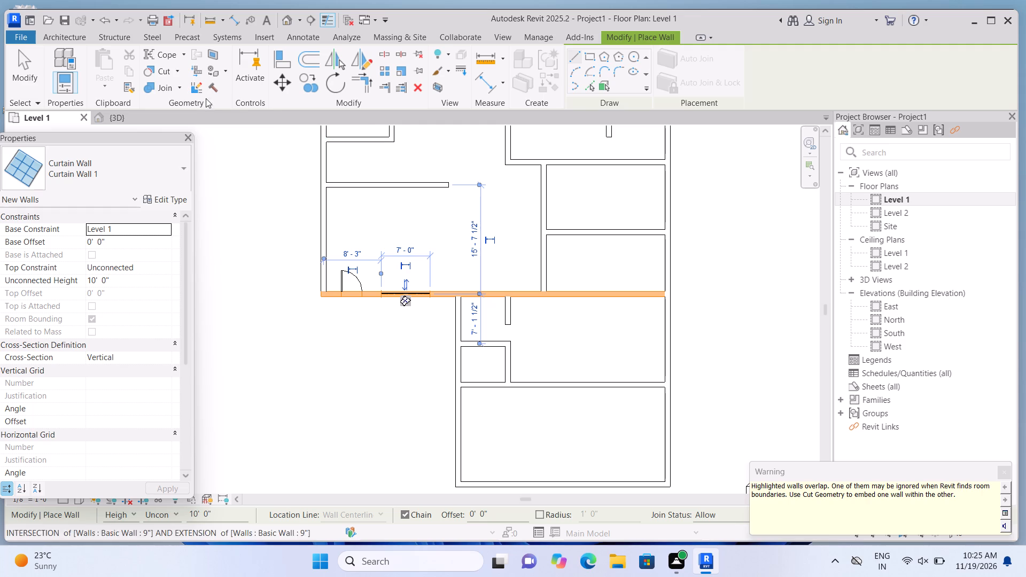
# Cut the south wall's geometry with the new curtain wall beside the door.
pyautogui.click(175, 71)
pyautogui.click(184, 89)
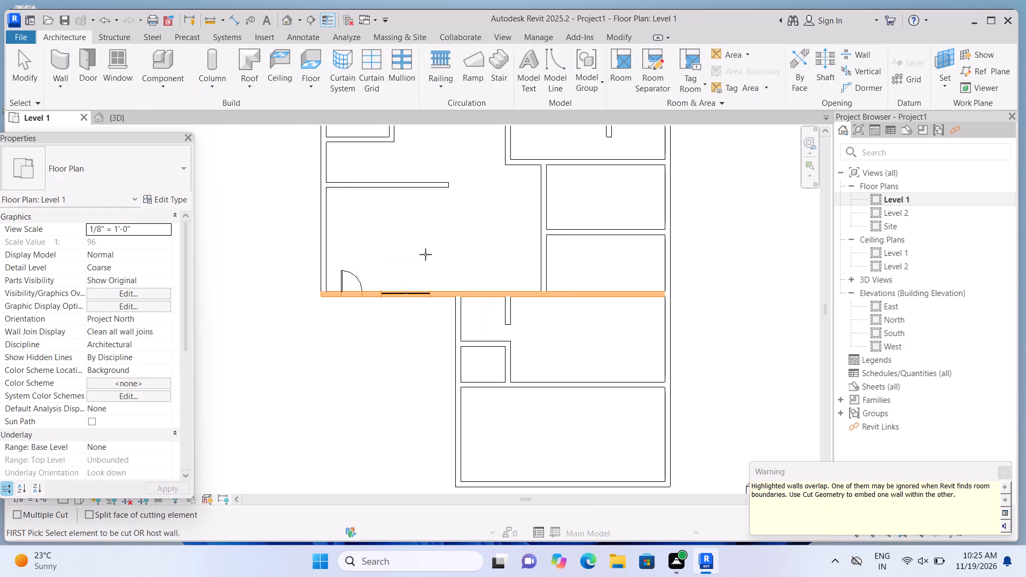
pyautogui.click(448, 294)
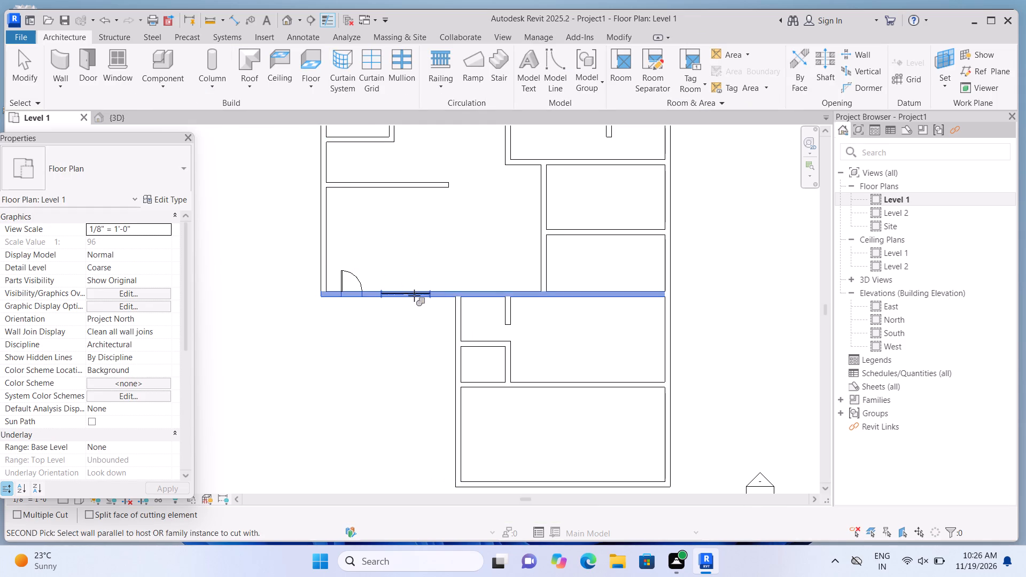
pyautogui.click(414, 295)
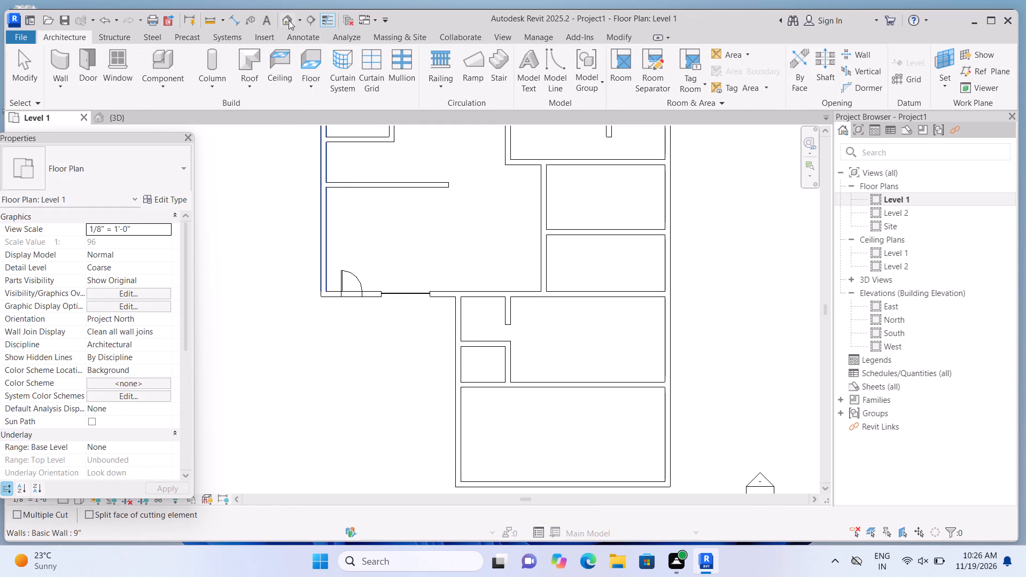
# In the 3D view, raise the new curtain wall's bottom edge to a base offset of about 2'-5".
pyautogui.doubleClick(289, 20)
pyautogui.scroll(2, 390, 295)
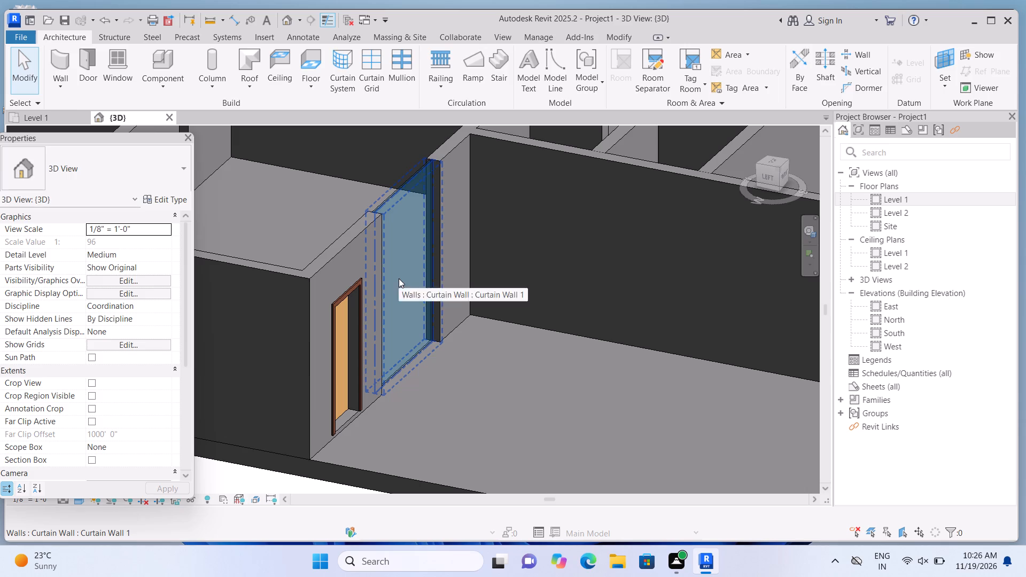
pyautogui.click(399, 278)
pyautogui.scroll(2, 410, 326)
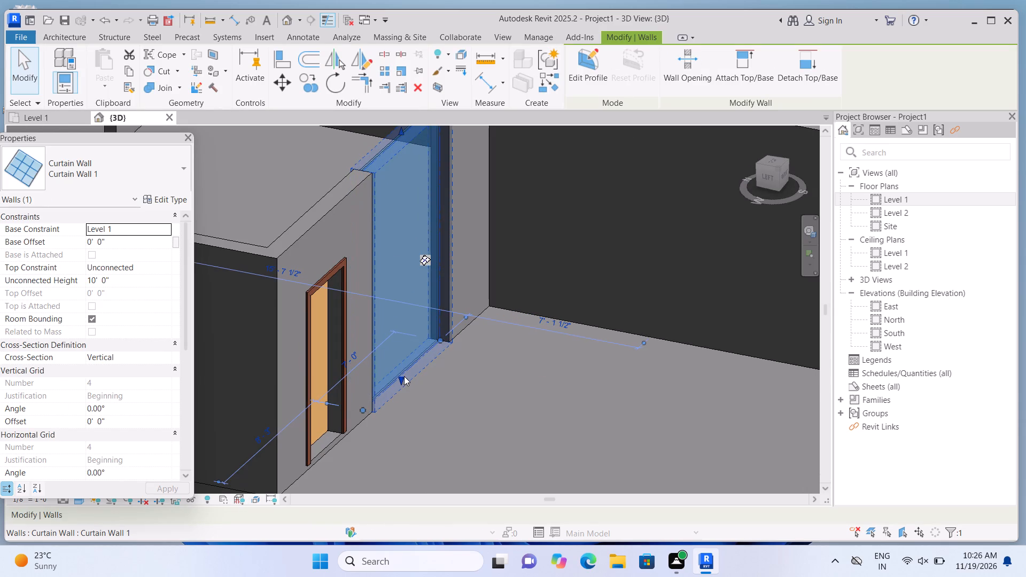
pyautogui.moveTo(400, 379); pyautogui.dragTo(401, 318)
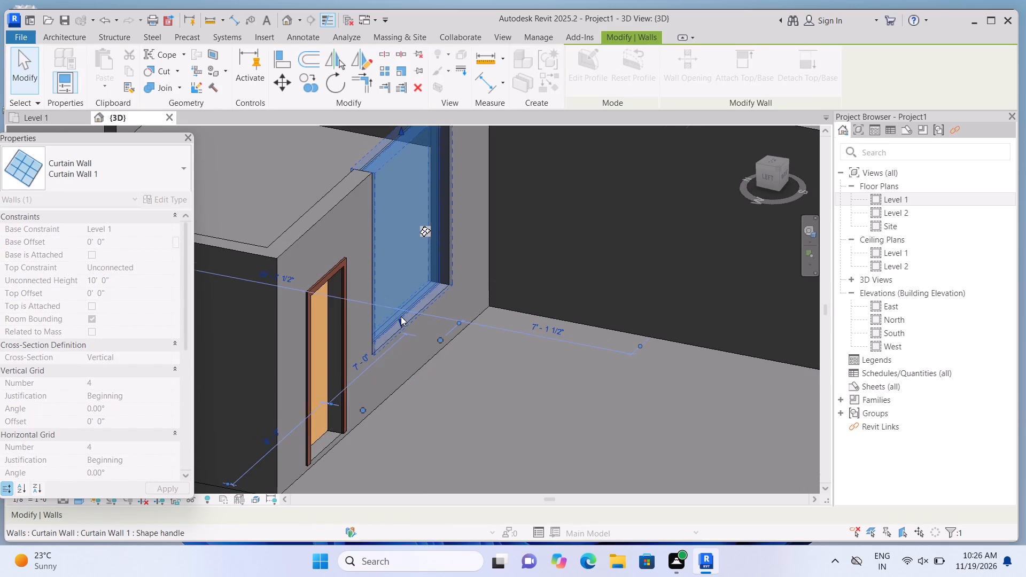
# Lower the curtain wall's top edge to an unconnected height of about 4'-6".
pyautogui.scroll(-2, 401, 316)
pyautogui.scroll(2, 393, 221)
pyautogui.moveTo(404, 163); pyautogui.dragTo(404, 163)
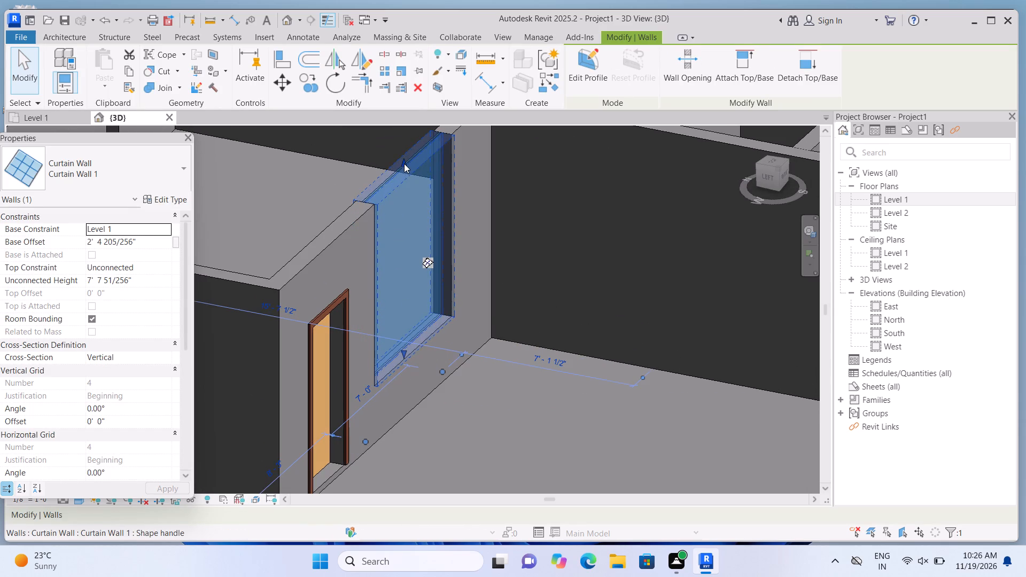
pyautogui.moveTo(404, 163); pyautogui.dragTo(416, 241)
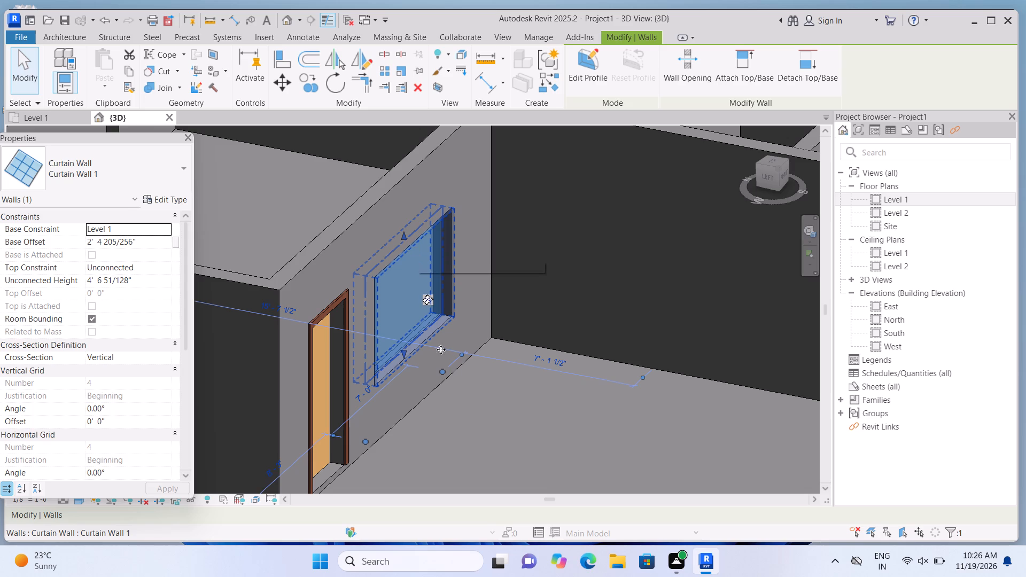
# Lower the curtain wall's bottom edge to a base offset of about 2'-1", making its height about 4'-10".
pyautogui.scroll(2, 441, 349)
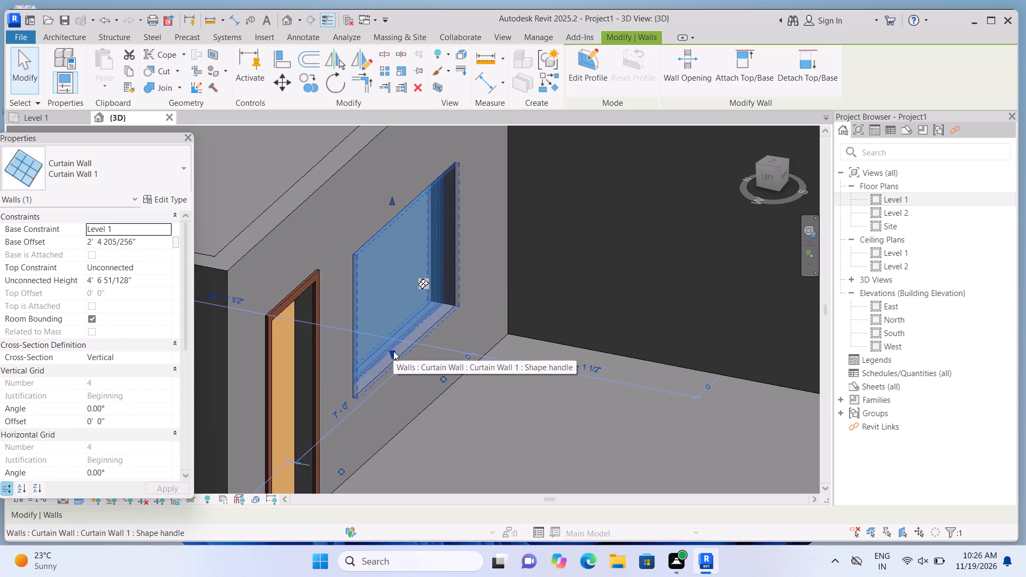
pyautogui.moveTo(393, 351); pyautogui.dragTo(396, 363)
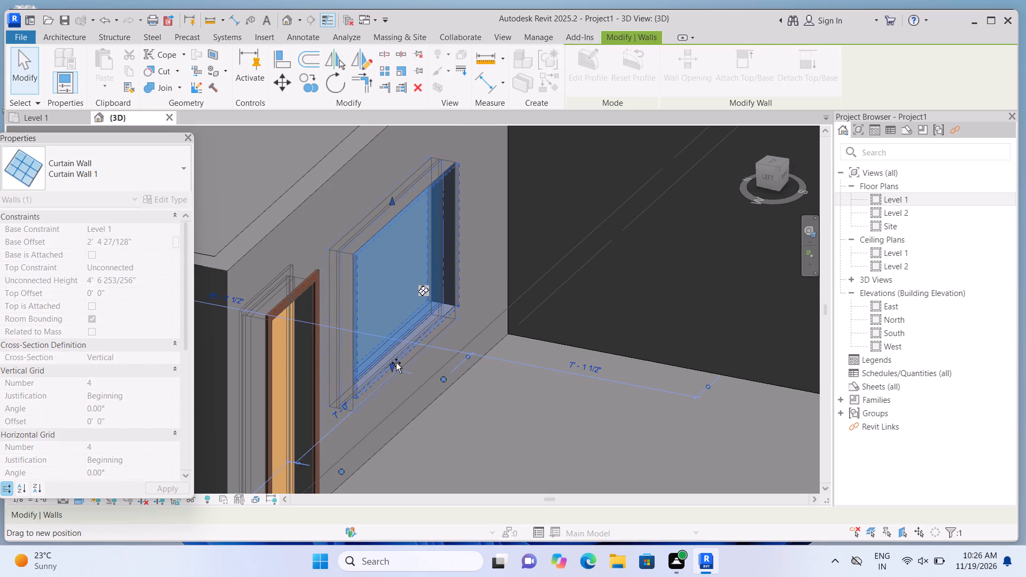
pyautogui.moveTo(396, 363); pyautogui.dragTo(397, 360)
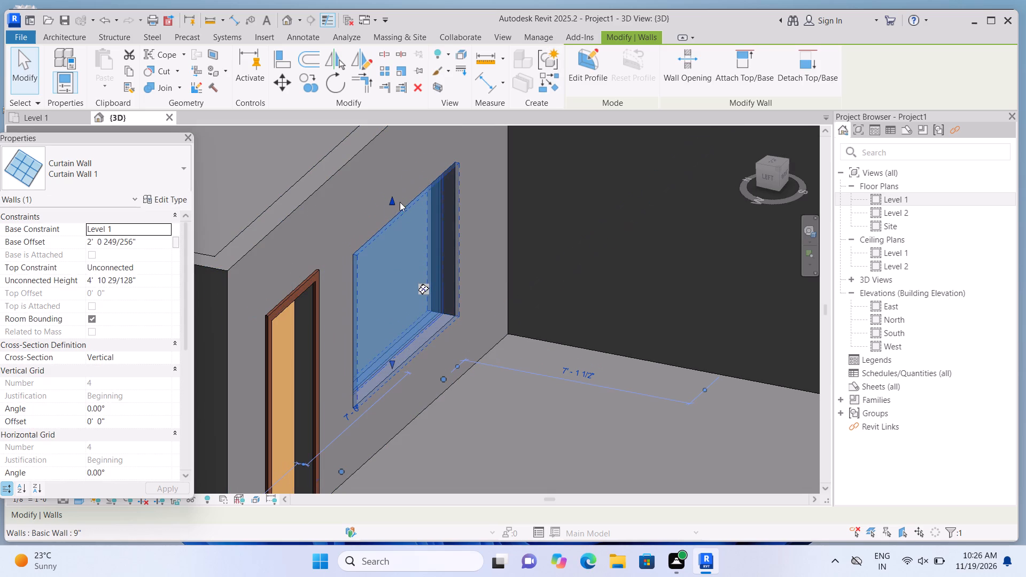
# Add a vertical curtain grid line at the curtain panel's midpoint, splitting it into two 3'-6" bays.
pyautogui.scroll(-3, 389, 210)
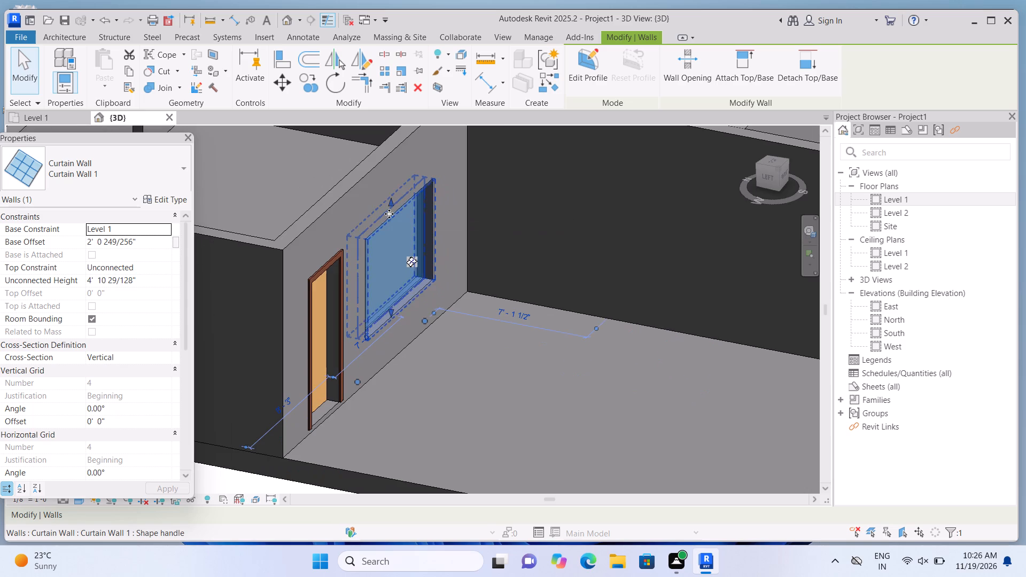
pyautogui.scroll(1, 383, 208)
pyautogui.click(68, 34)
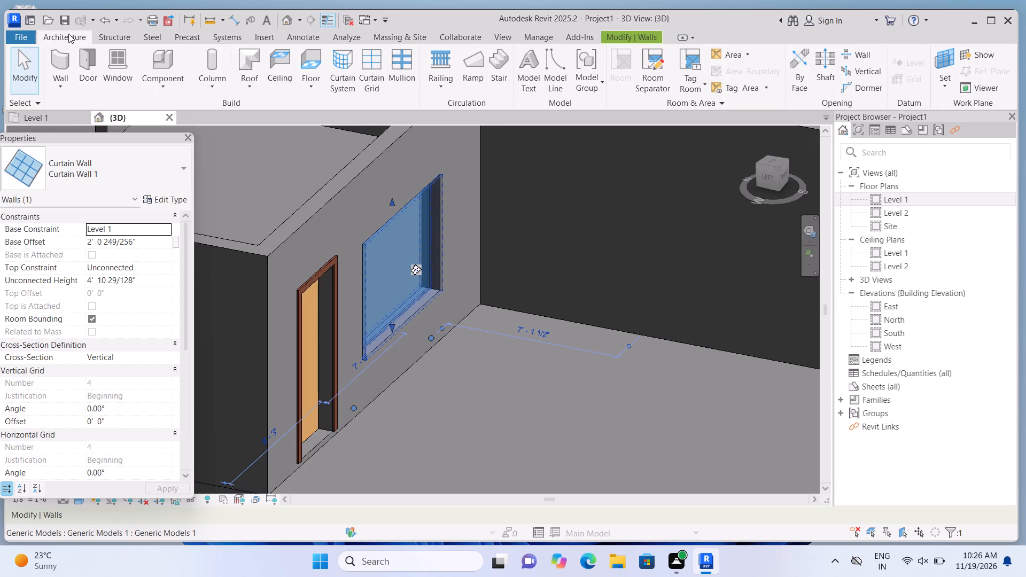
pyautogui.click(378, 81)
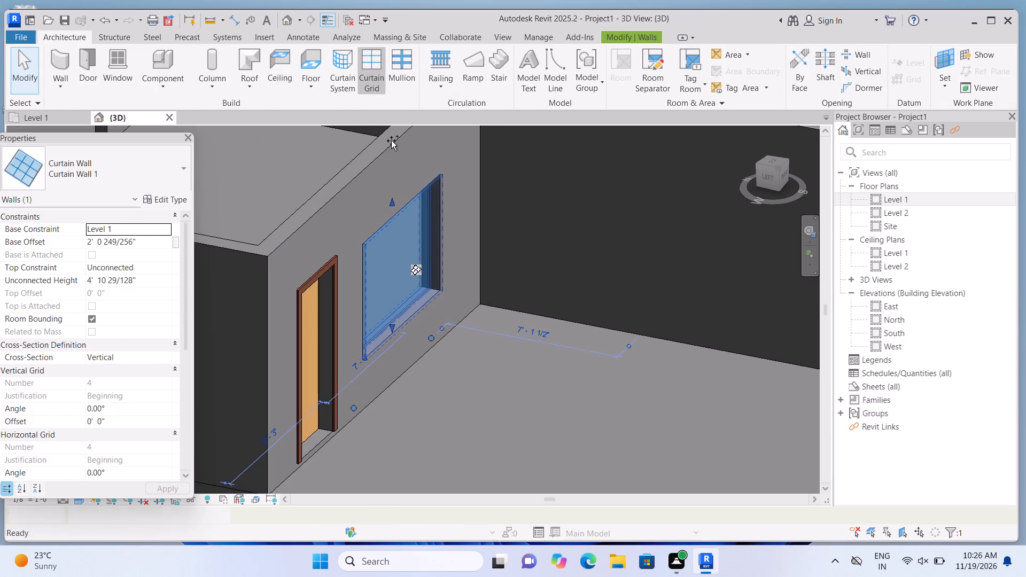
pyautogui.scroll(4, 411, 211)
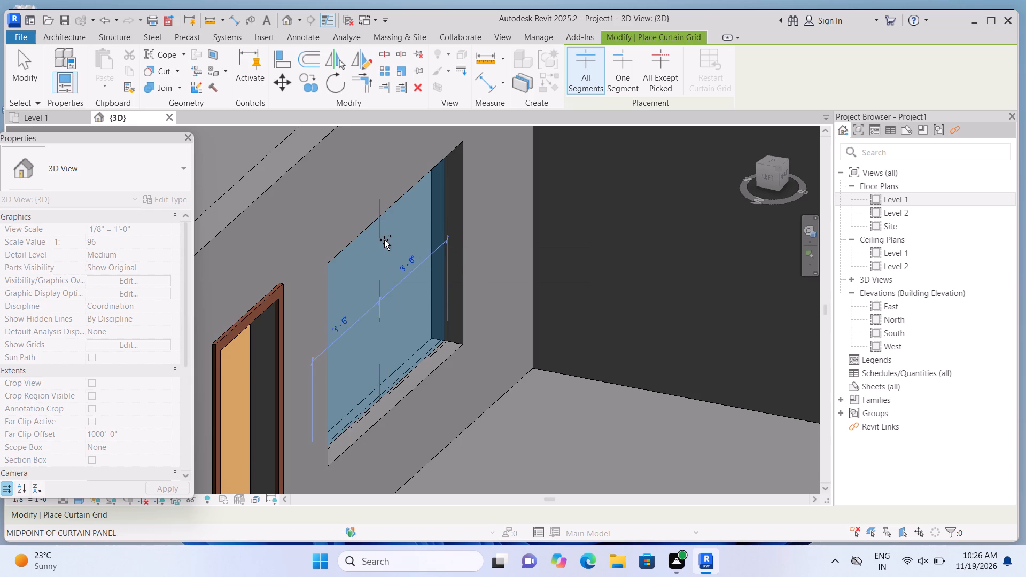
pyautogui.click(384, 240)
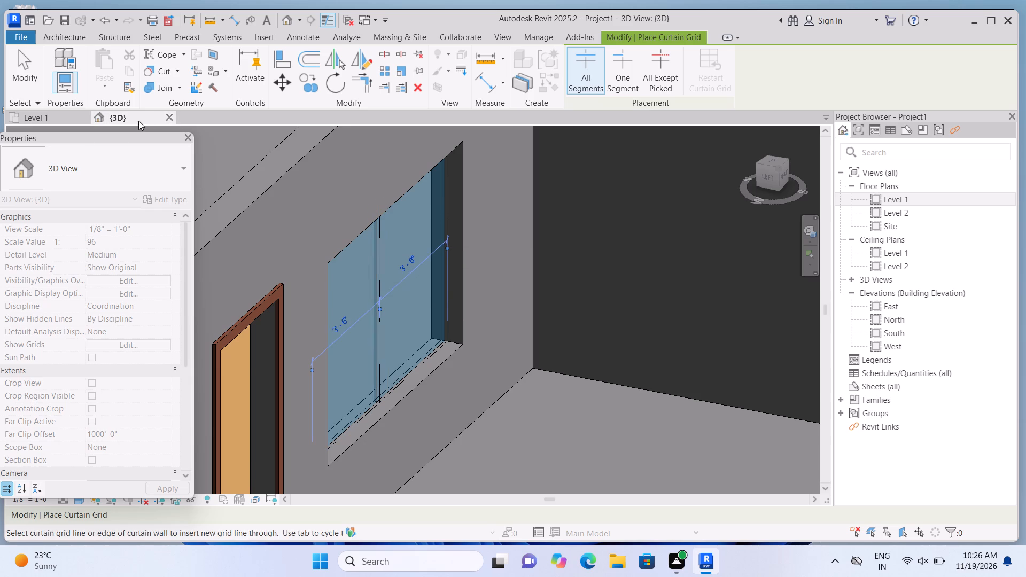
# Place 2.5" x 5" rectangular mullions on the curtain wall's central grid line and along its side, top and bottom edges.
pyautogui.click(72, 36)
pyautogui.click(409, 71)
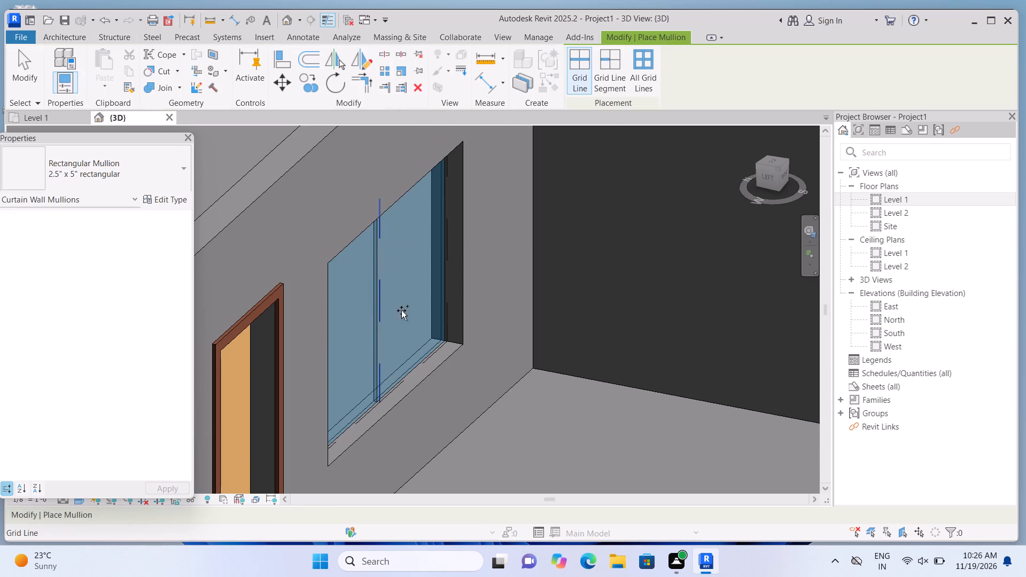
pyautogui.click(386, 317)
pyautogui.scroll(-2, 387, 317)
pyautogui.click(346, 334)
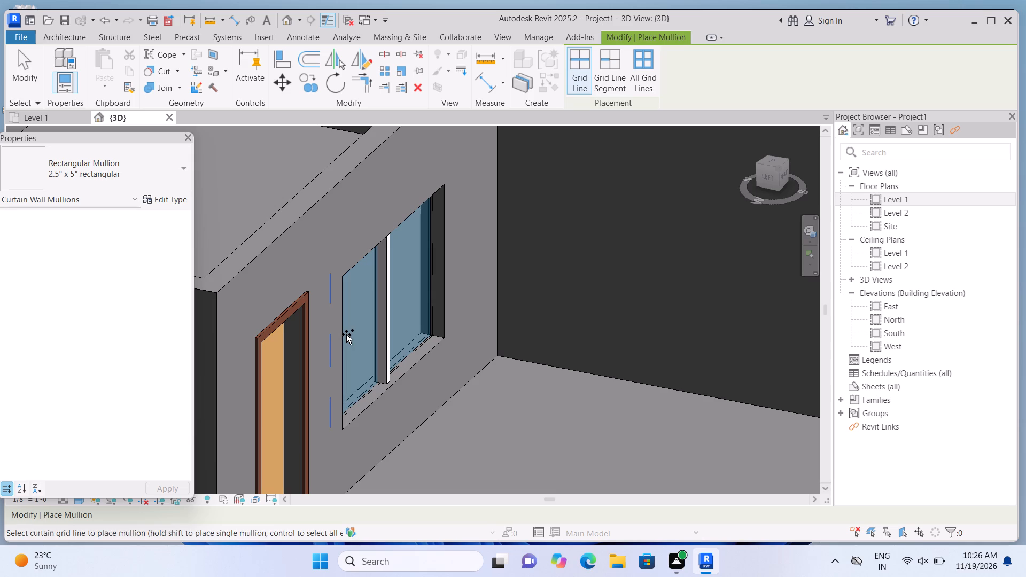
pyautogui.click(436, 263)
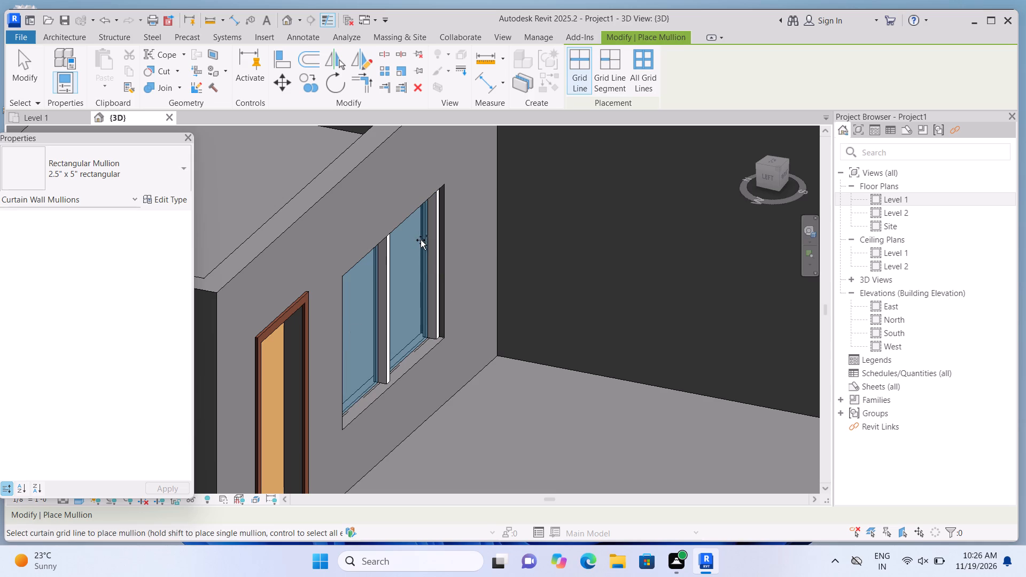
pyautogui.click(411, 229)
pyautogui.click(403, 351)
pyautogui.scroll(-3, 405, 350)
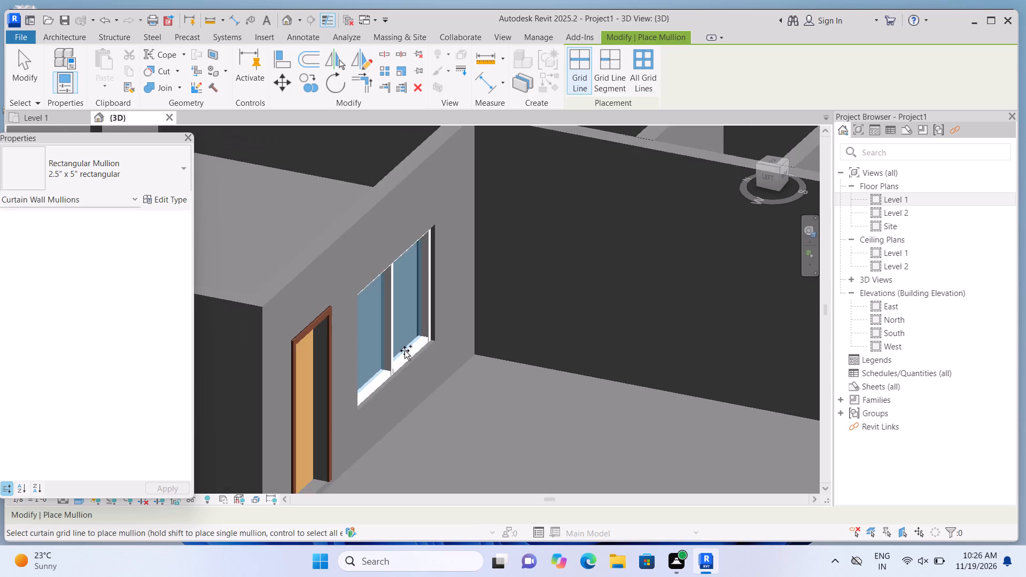
pyautogui.scroll(-1, 405, 350)
pyautogui.press('Escape')
pyautogui.scroll(-3, 405, 348)
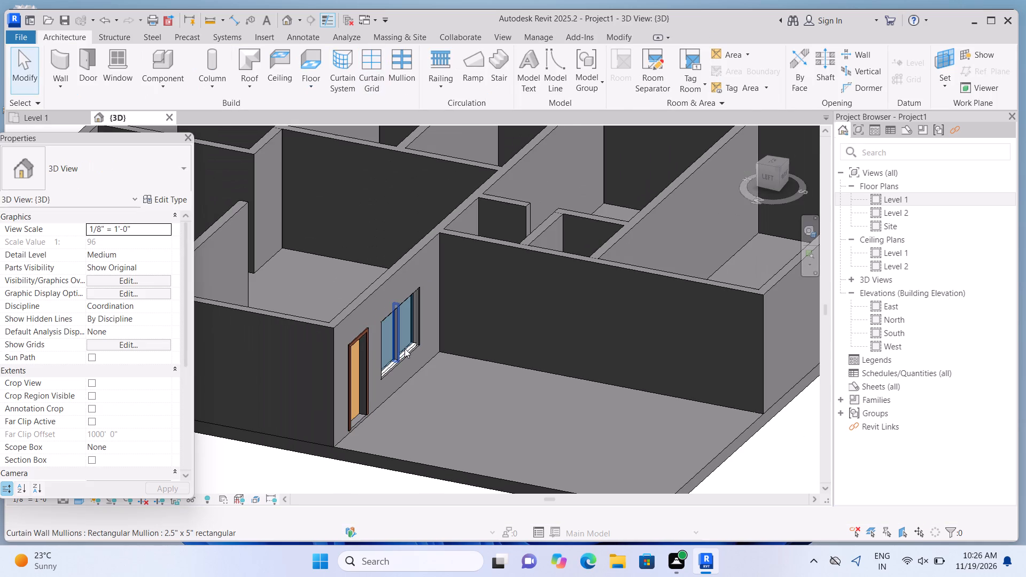
pyautogui.scroll(1, 412, 354)
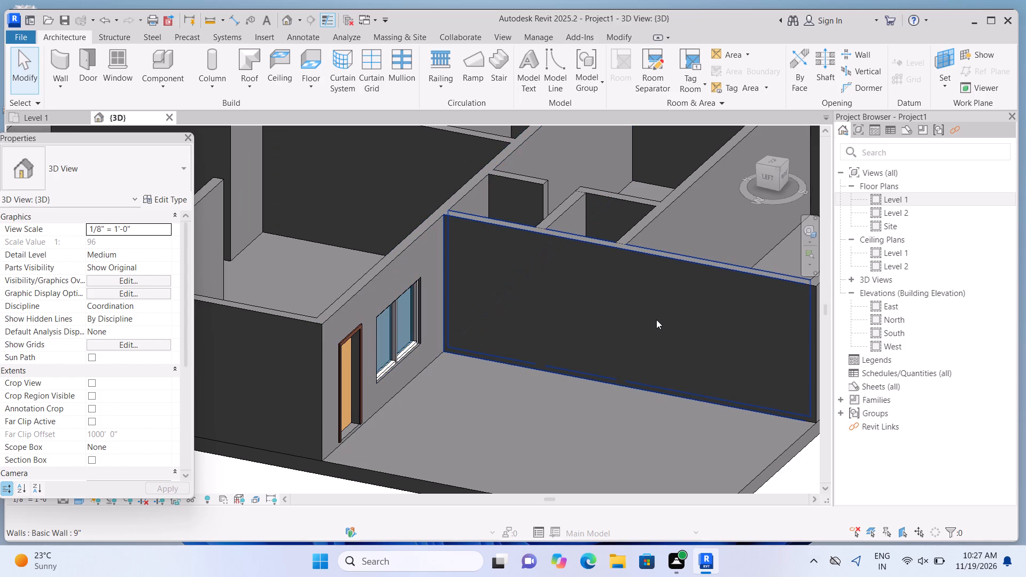
# On Level 1, create a Generic - 12" roof by footprint from a slope-defining rectangle about 59'-1" by 60'-0", based on Level 2.
pyautogui.doubleClick(875, 199)
pyautogui.scroll(-4, 638, 331)
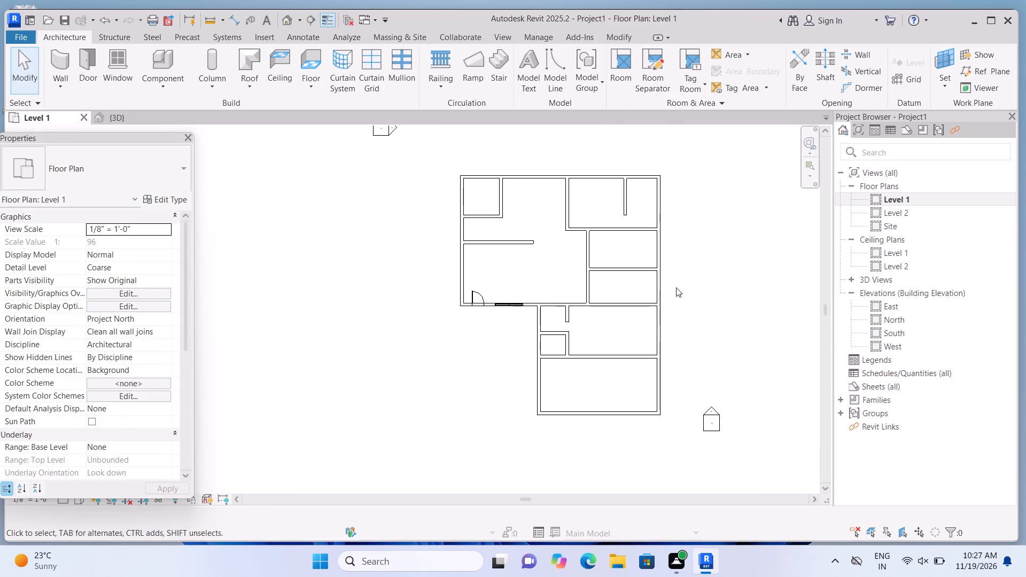
pyautogui.moveTo(677, 287); pyautogui.dragTo(605, 316, button='middle')
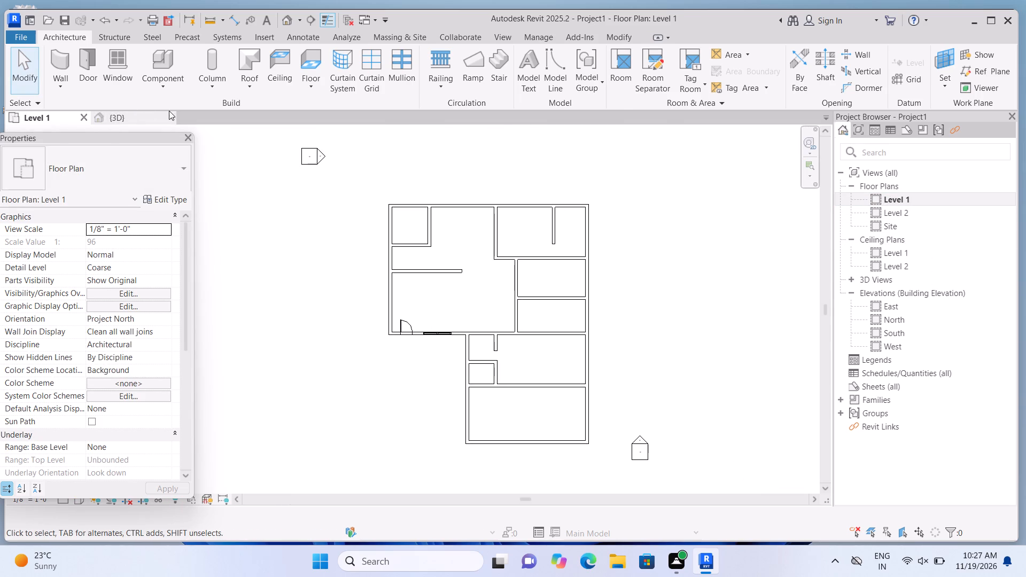
pyautogui.click(246, 83)
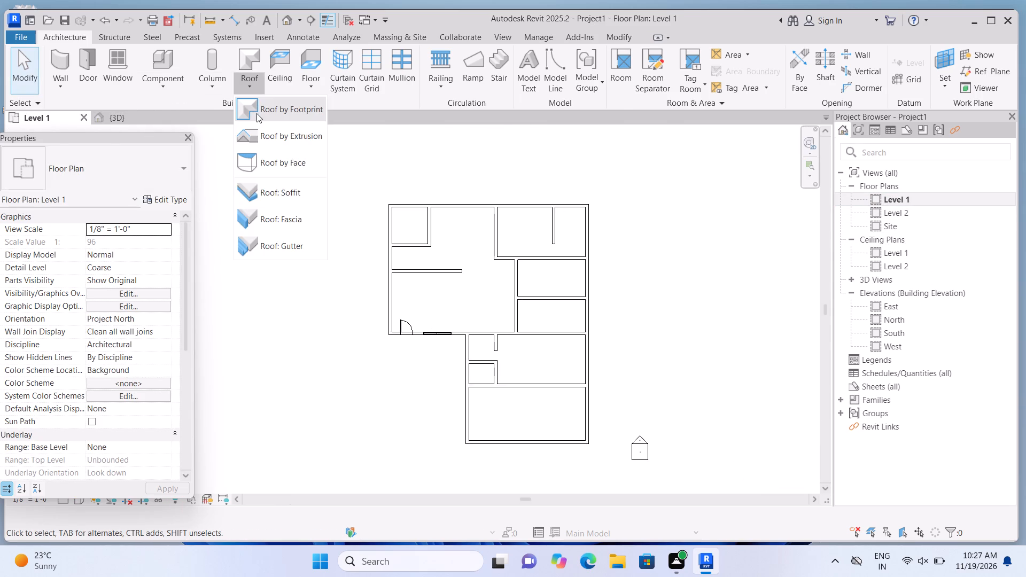
pyautogui.click(256, 113)
pyautogui.click(510, 319)
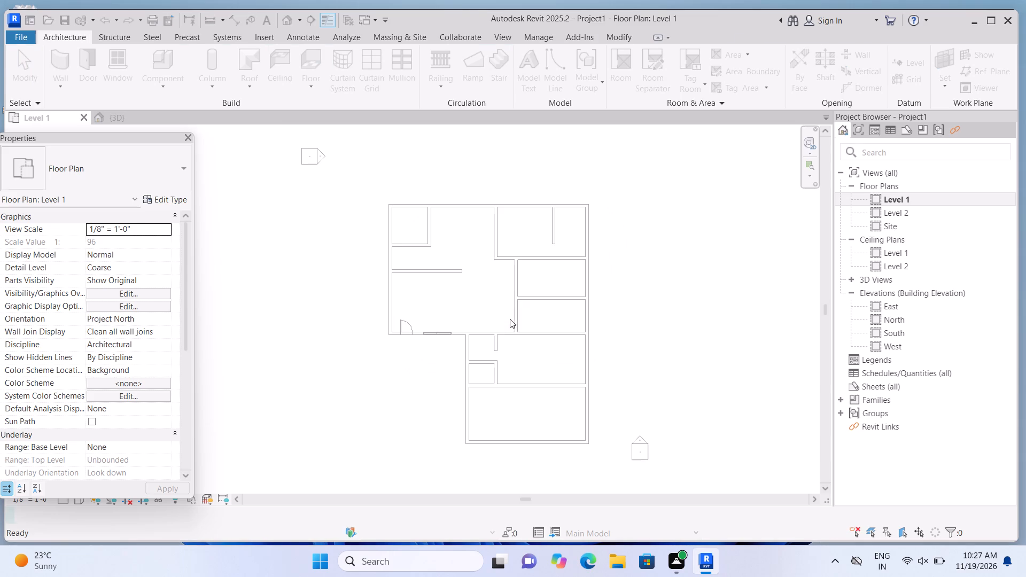
pyautogui.click(685, 57)
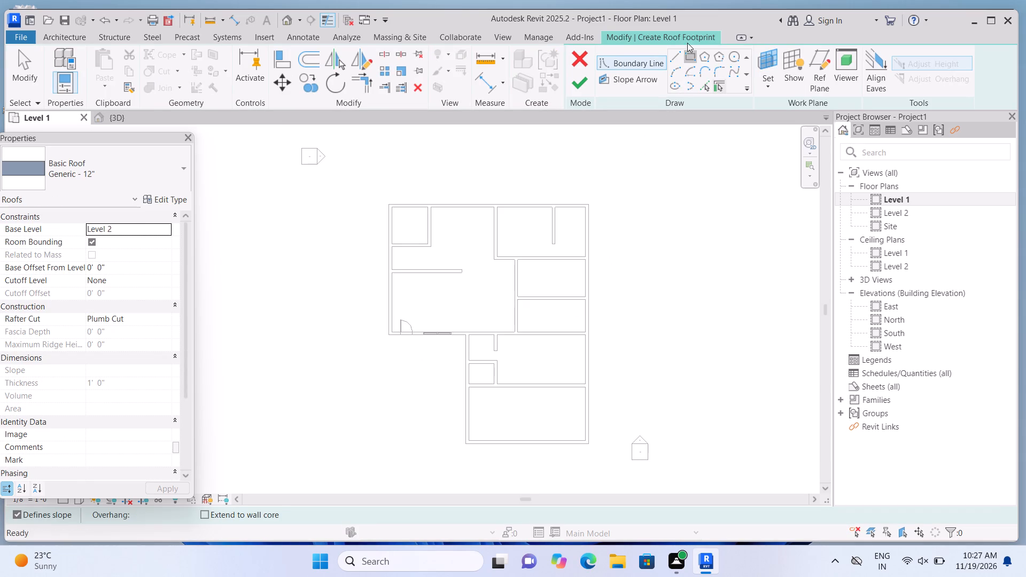
pyautogui.click(386, 200)
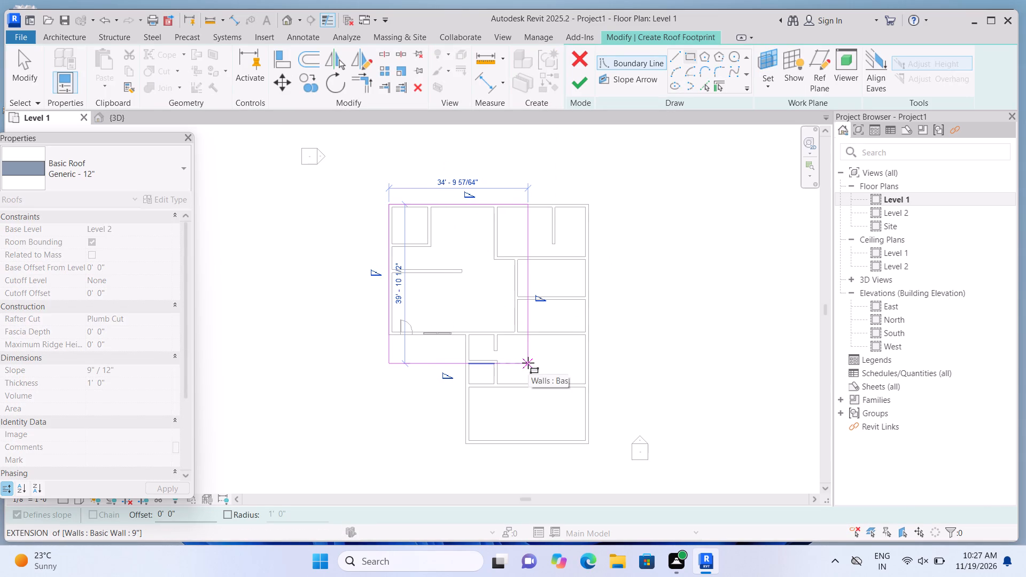
pyautogui.press('Escape')
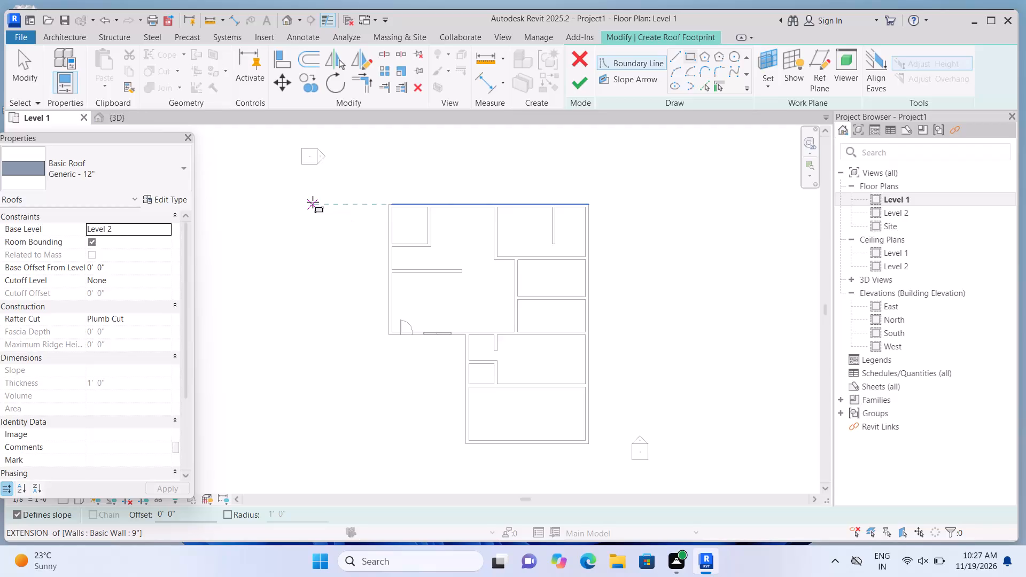
pyautogui.click(353, 202)
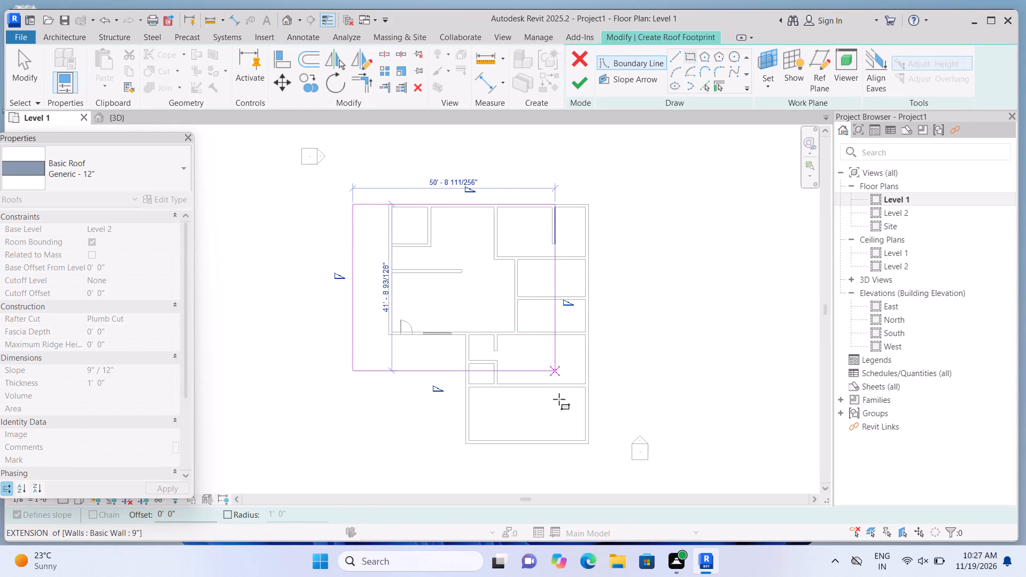
pyautogui.click(590, 447)
pyautogui.click(584, 88)
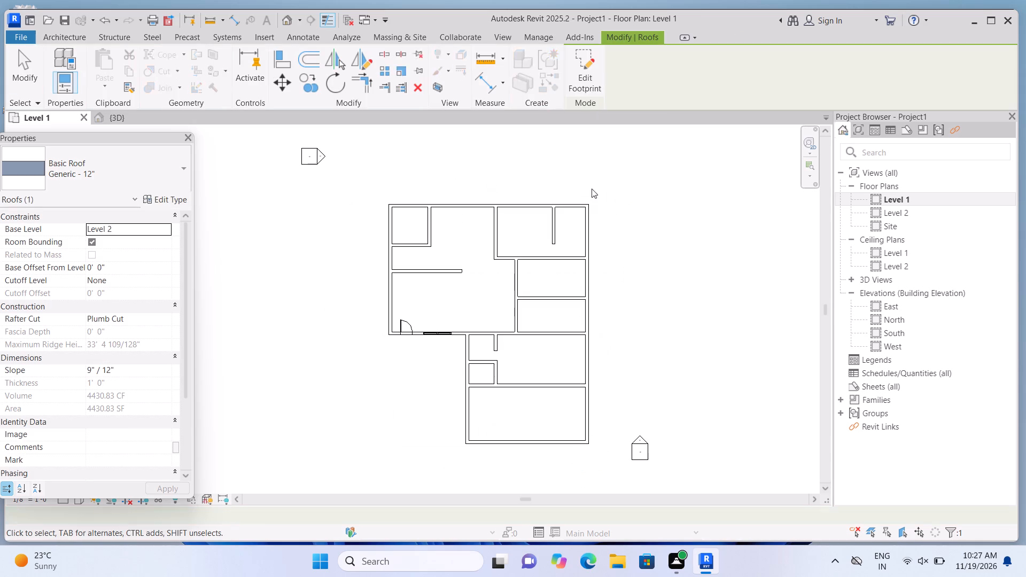
# In the 3D view, set the Generic - 12" roof's slope to 0 so that it is flat.
pyautogui.click(283, 15)
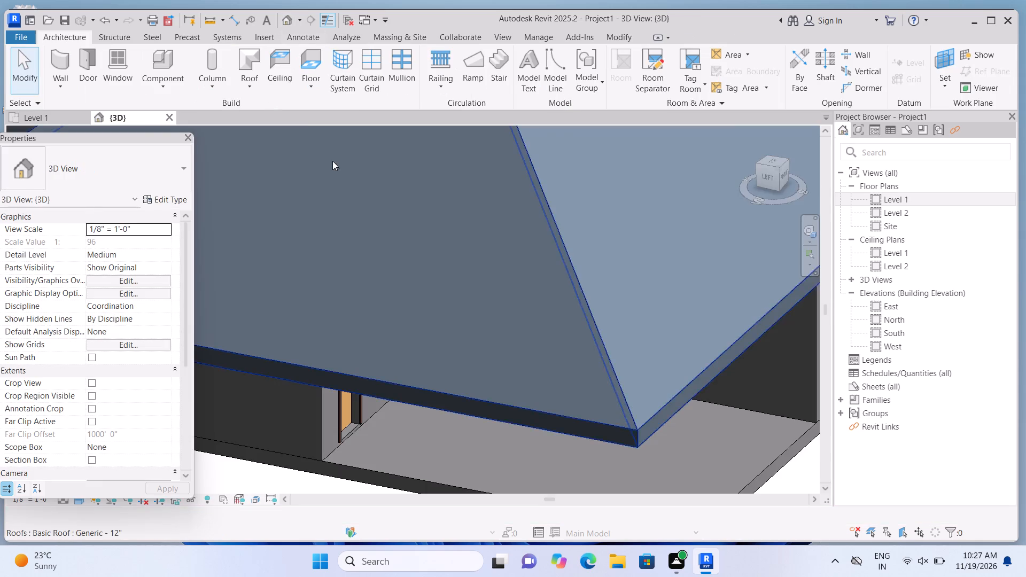
pyautogui.scroll(-8, 362, 207)
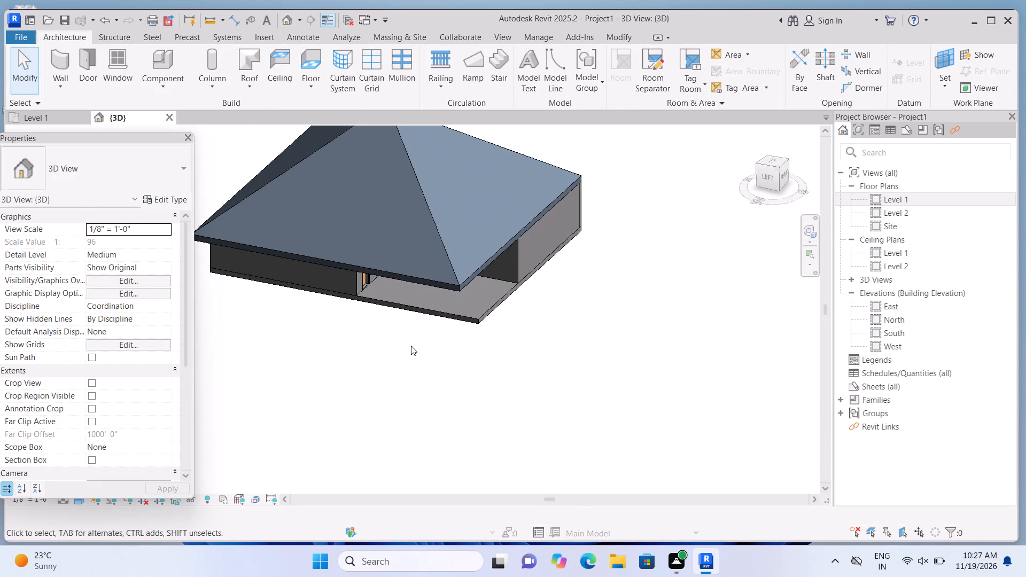
pyautogui.click(363, 216)
pyautogui.click(154, 368)
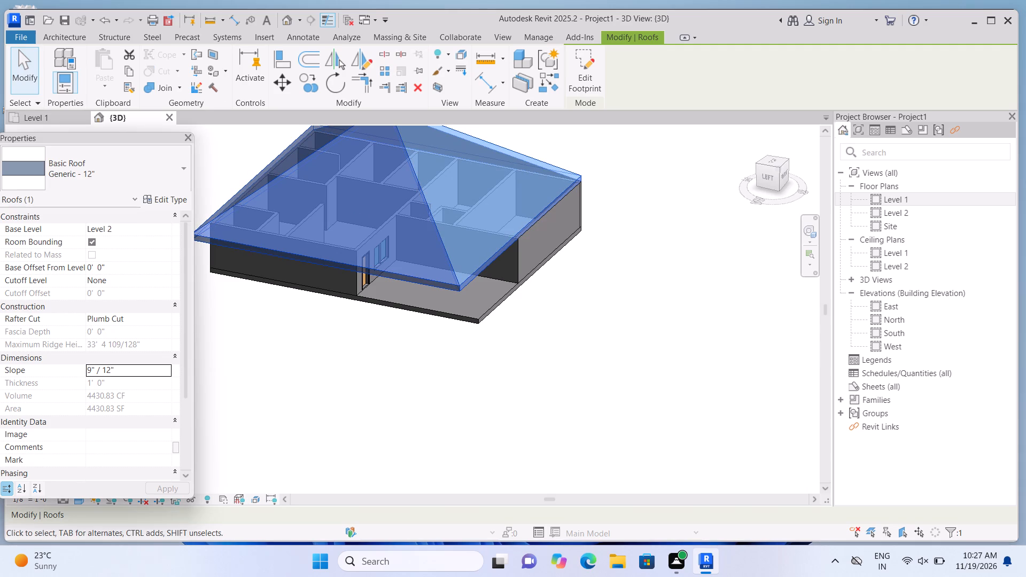
pyautogui.press('BackSpace')
pyautogui.press('0')
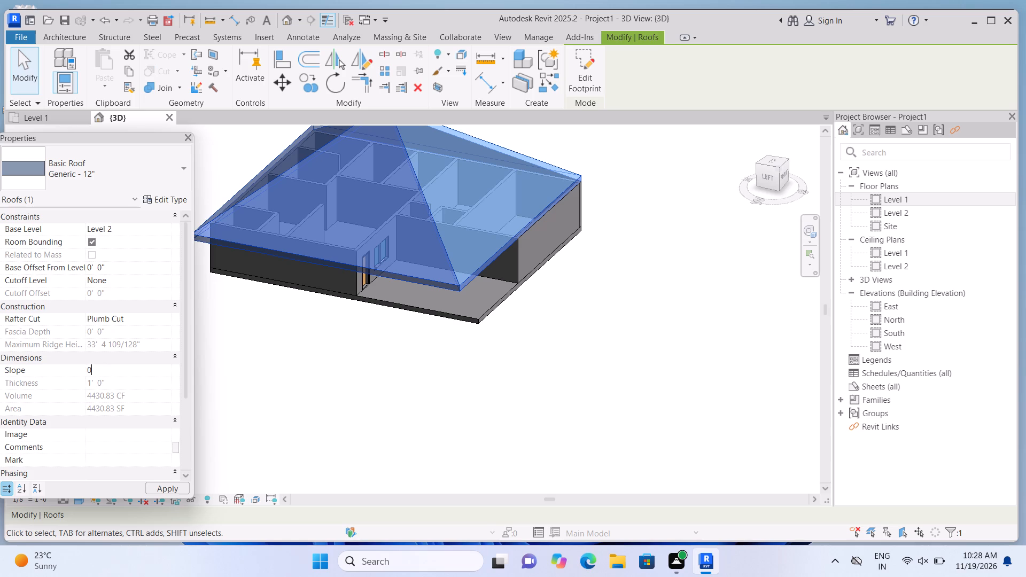
pyautogui.press('Return')
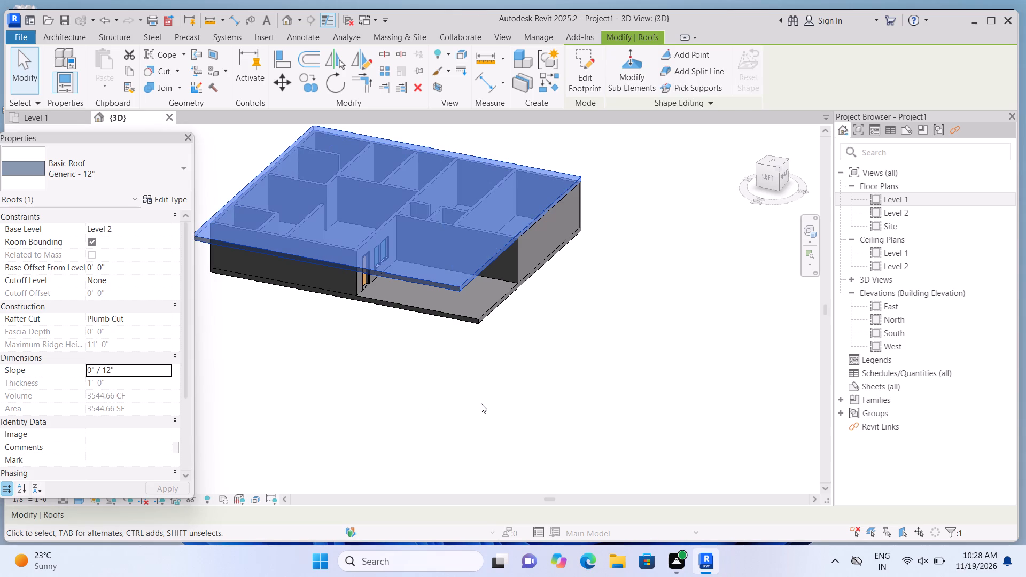
pyautogui.click(480, 402)
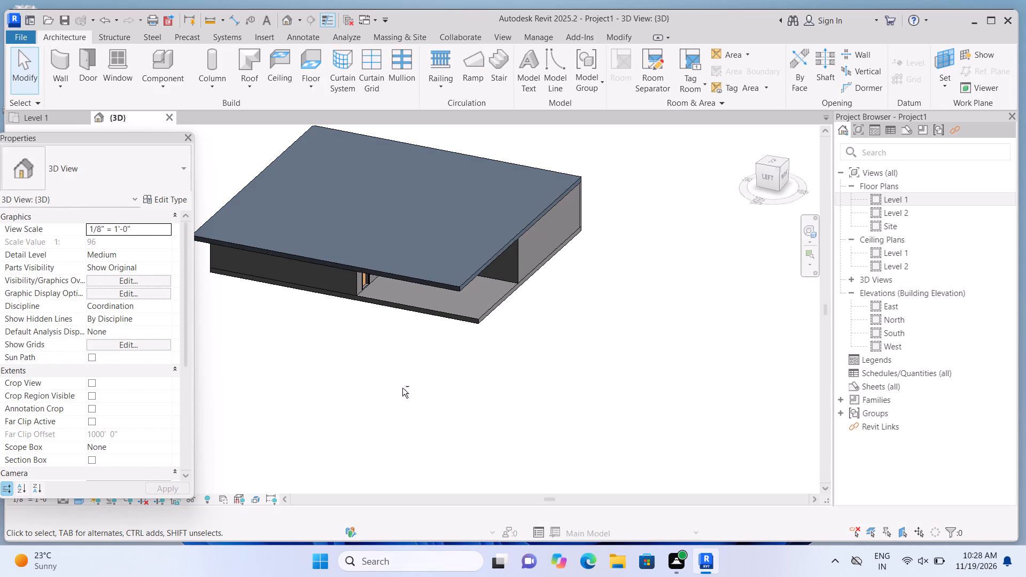
# Examine the building in 3D from the front and sides, checking the flat roof over the walls, door and window.
pyautogui.keyDown('shift'); pyautogui.moveTo(362, 428); pyautogui.dragTo(337, 333, button='middle'); pyautogui.keyUp('shift')
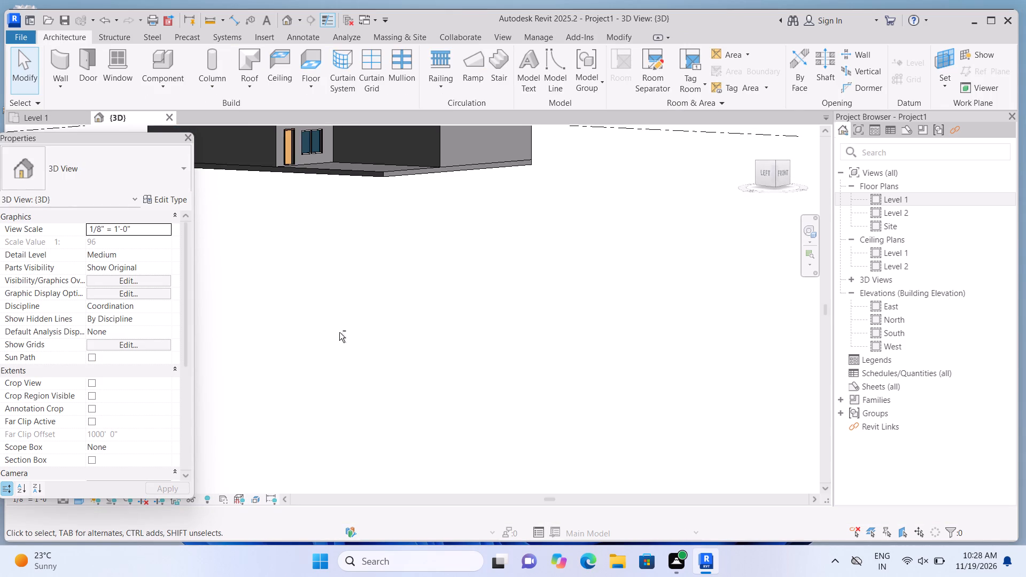
pyautogui.moveTo(340, 248); pyautogui.dragTo(374, 381, button='middle')
pyautogui.moveTo(385, 358); pyautogui.dragTo(395, 406, button='middle')
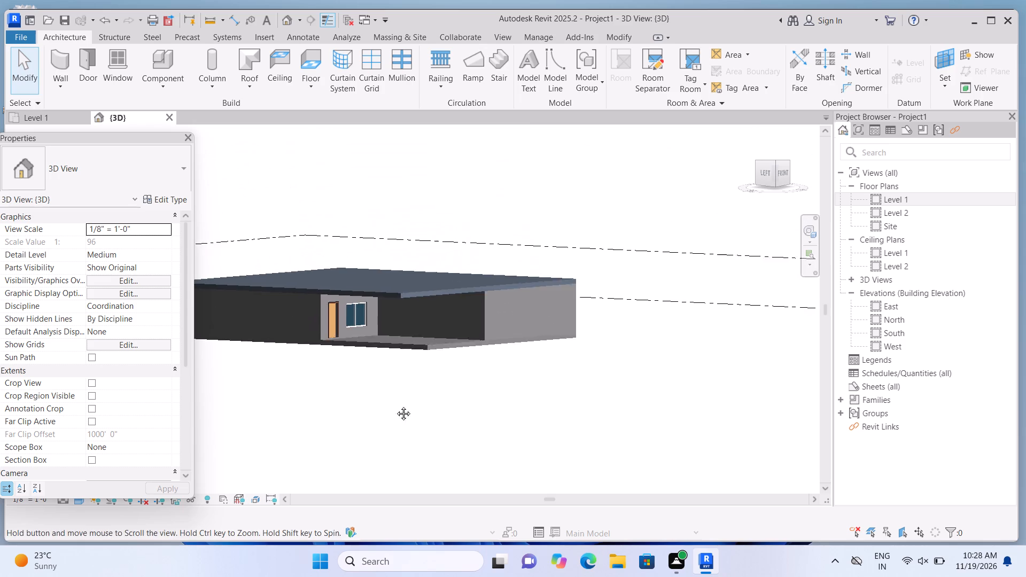
pyautogui.moveTo(395, 406); pyautogui.dragTo(395, 412, button='middle')
pyautogui.keyDown('shift'); pyautogui.moveTo(536, 422); pyautogui.dragTo(499, 424, button='middle'); pyautogui.keyUp('shift')
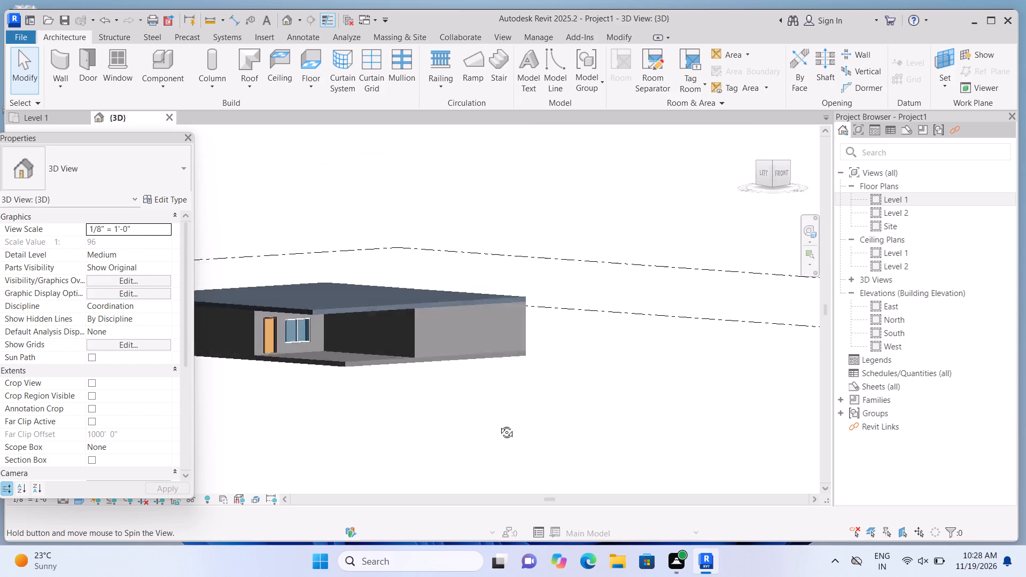
pyautogui.keyDown('shift'); pyautogui.moveTo(499, 424); pyautogui.dragTo(330, 386, button='middle'); pyautogui.keyUp('shift')
pyautogui.keyDown('shift'); pyautogui.scroll(-6, 585, 371); pyautogui.keyUp('shift')
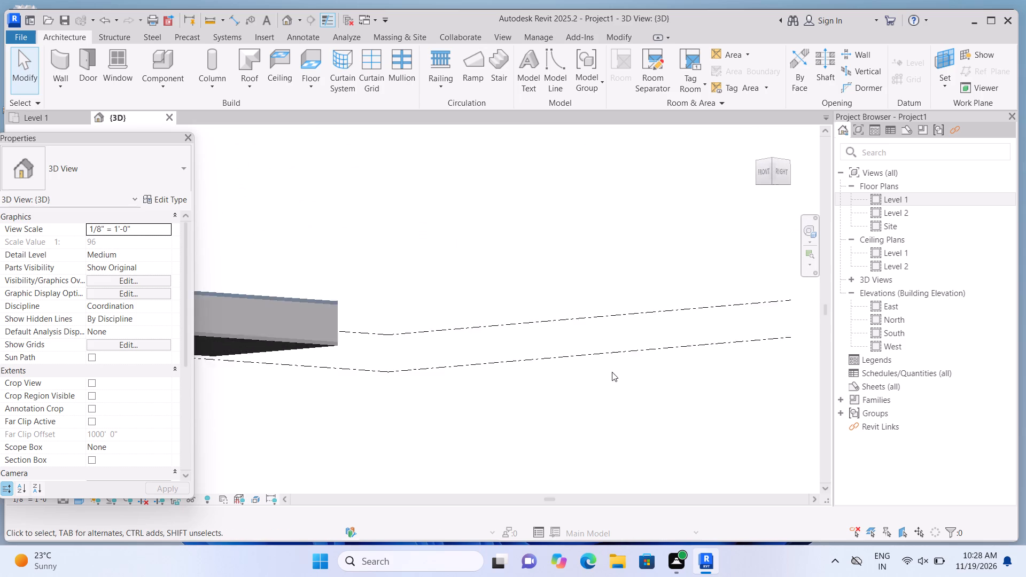
pyautogui.keyDown('shift'); pyautogui.scroll(-1, 612, 372); pyautogui.keyUp('shift')
pyautogui.keyDown('shift'); pyautogui.moveTo(394, 385); pyautogui.dragTo(468, 393, button='middle'); pyautogui.keyUp('shift')
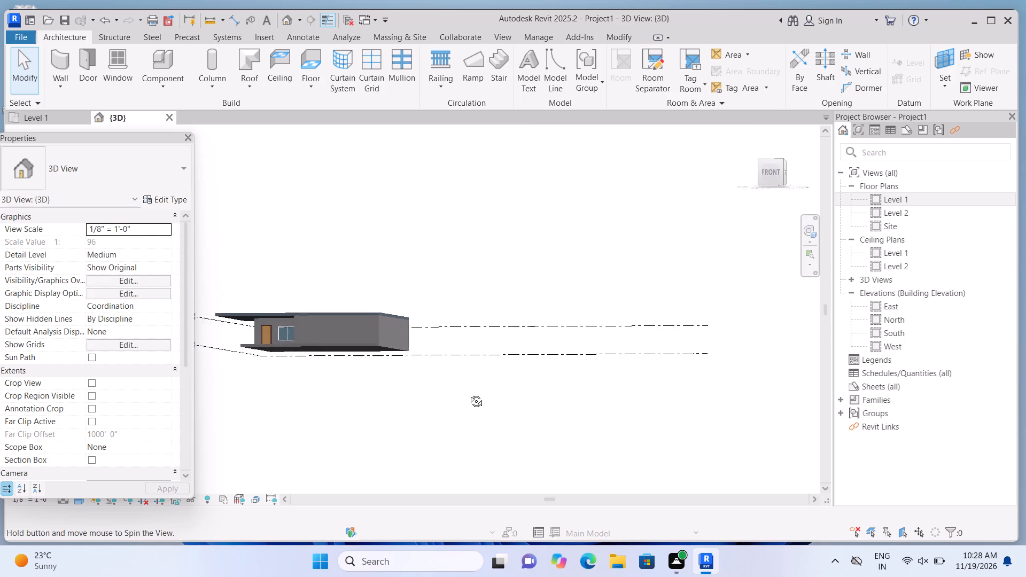
pyautogui.keyDown('shift'); pyautogui.moveTo(468, 393); pyautogui.dragTo(465, 381, button='middle'); pyautogui.keyUp('shift')
pyautogui.scroll(7, 302, 358)
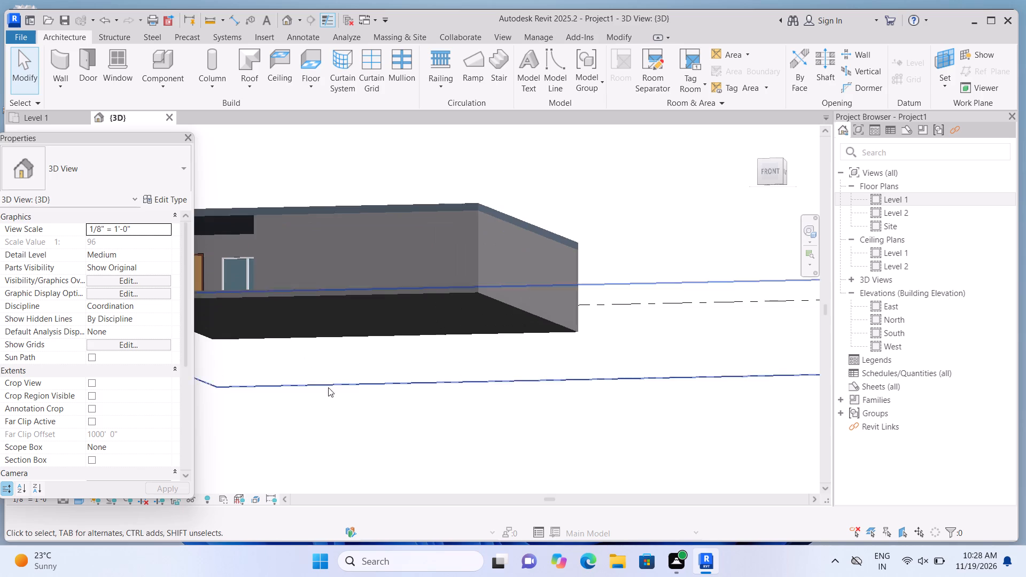
pyautogui.scroll(-5, 343, 404)
pyautogui.scroll(1, 285, 363)
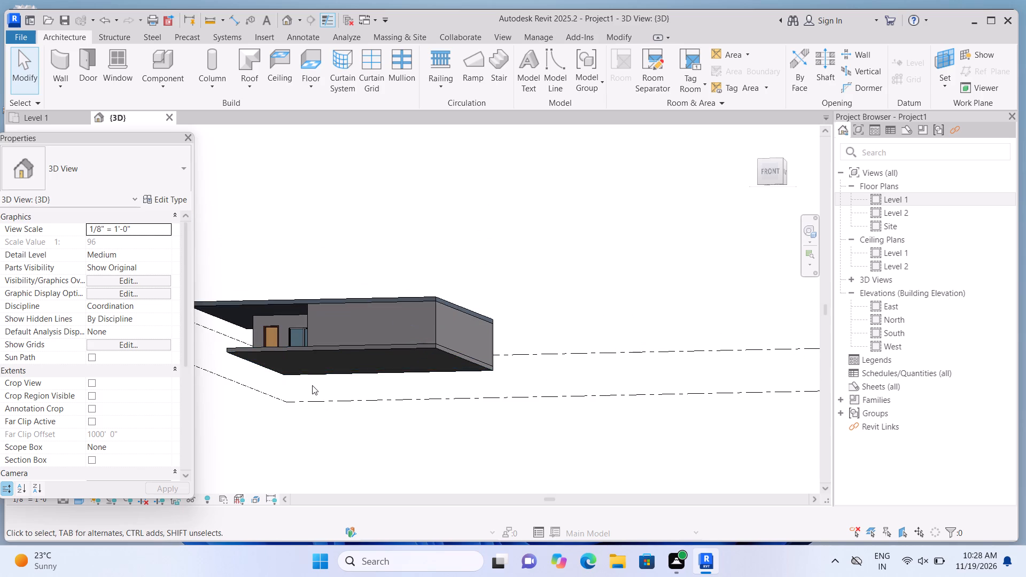
pyautogui.scroll(2, 316, 386)
pyautogui.scroll(-5, 333, 391)
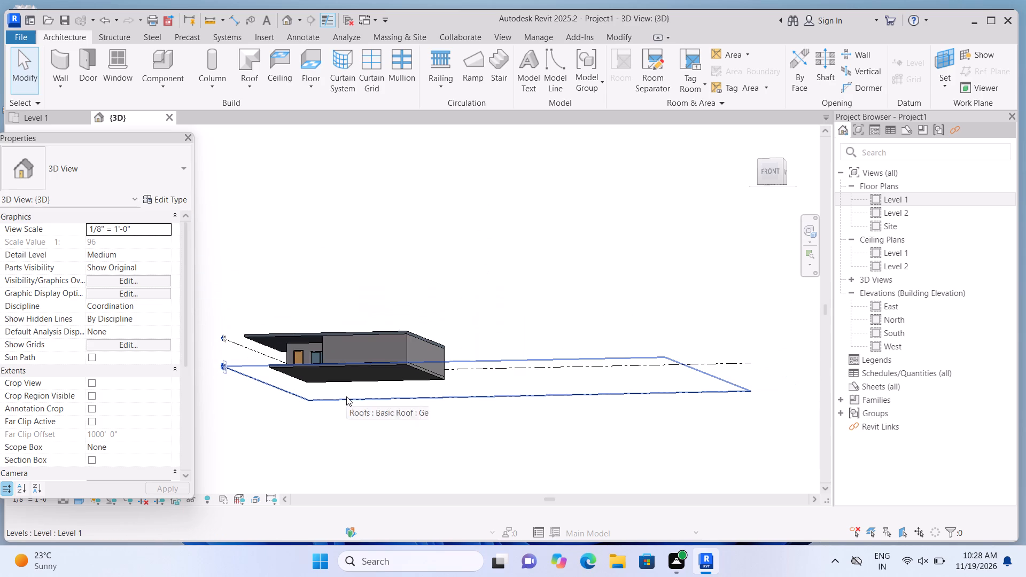
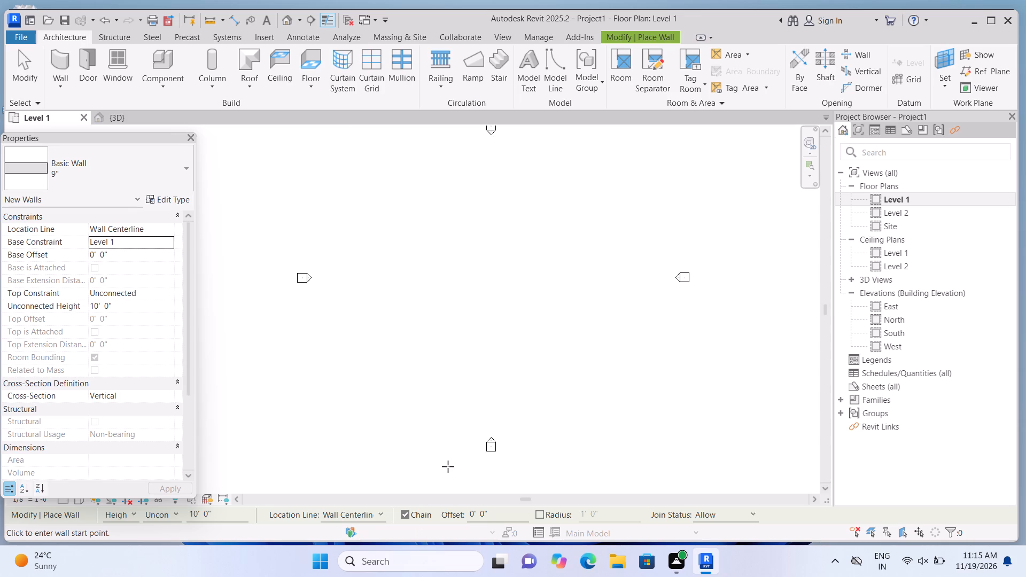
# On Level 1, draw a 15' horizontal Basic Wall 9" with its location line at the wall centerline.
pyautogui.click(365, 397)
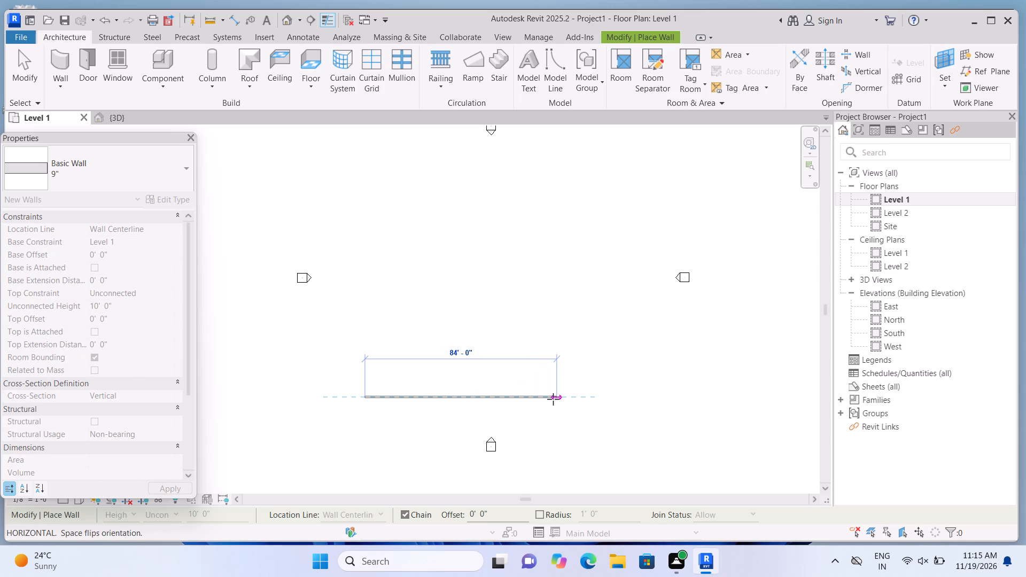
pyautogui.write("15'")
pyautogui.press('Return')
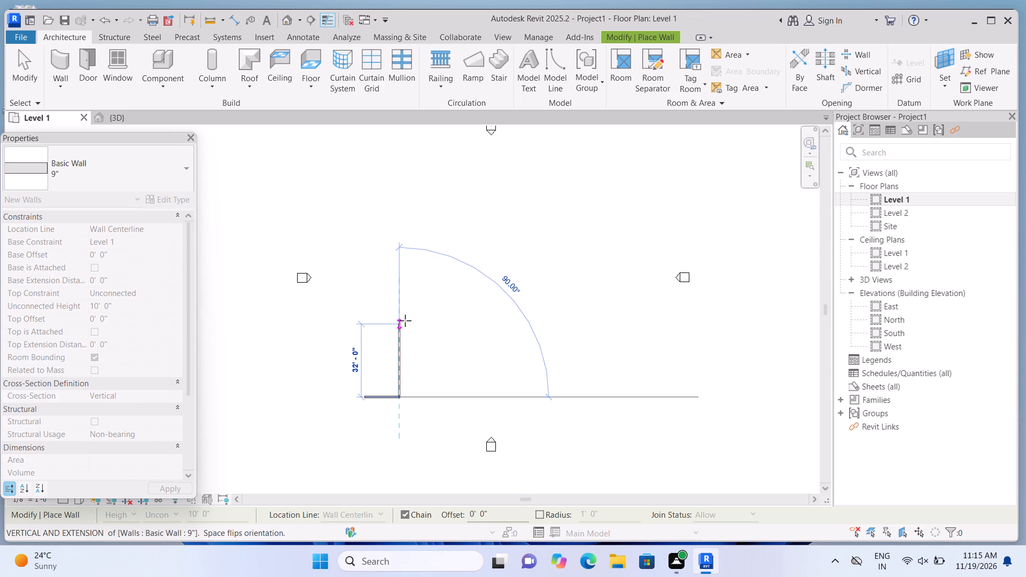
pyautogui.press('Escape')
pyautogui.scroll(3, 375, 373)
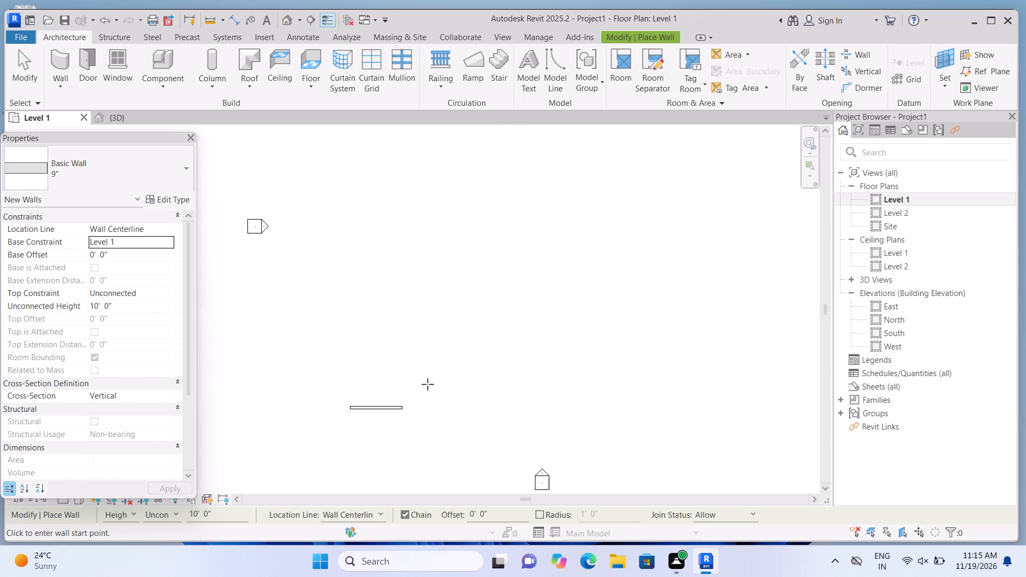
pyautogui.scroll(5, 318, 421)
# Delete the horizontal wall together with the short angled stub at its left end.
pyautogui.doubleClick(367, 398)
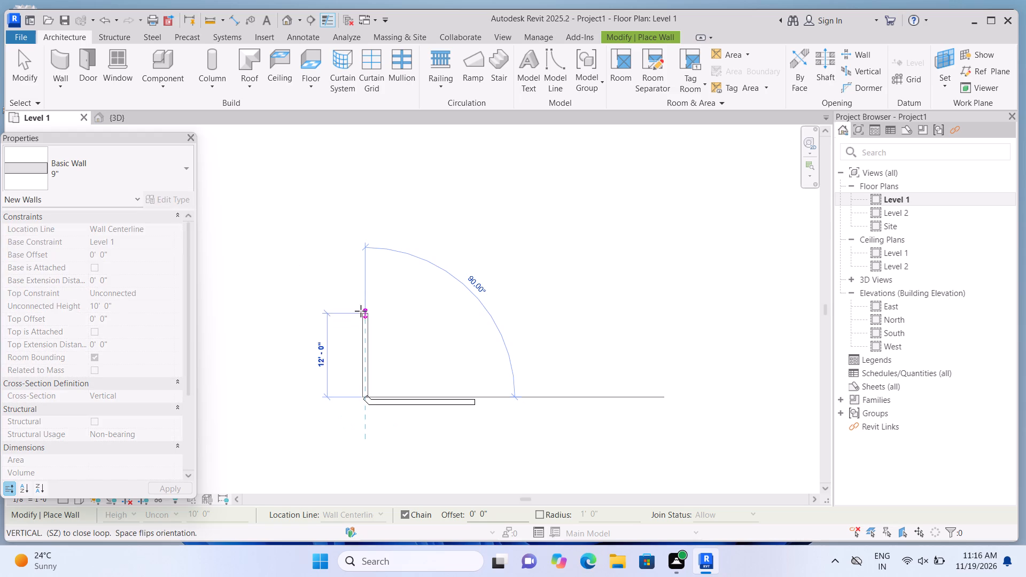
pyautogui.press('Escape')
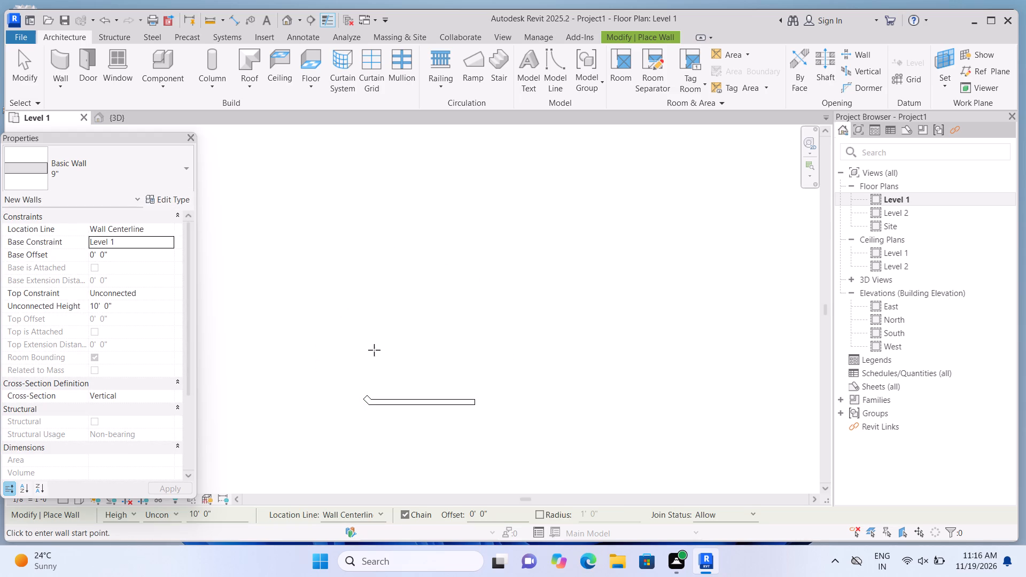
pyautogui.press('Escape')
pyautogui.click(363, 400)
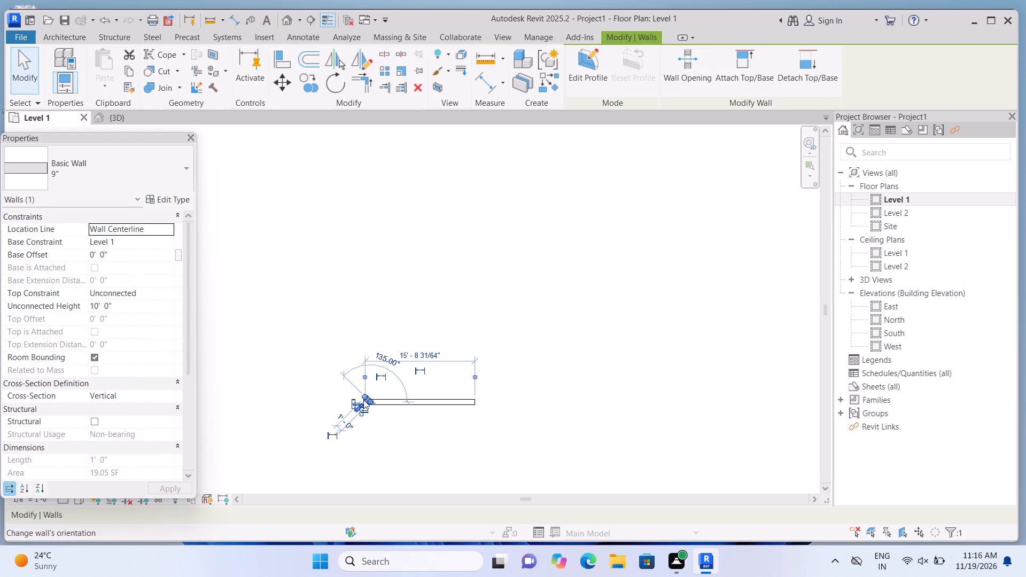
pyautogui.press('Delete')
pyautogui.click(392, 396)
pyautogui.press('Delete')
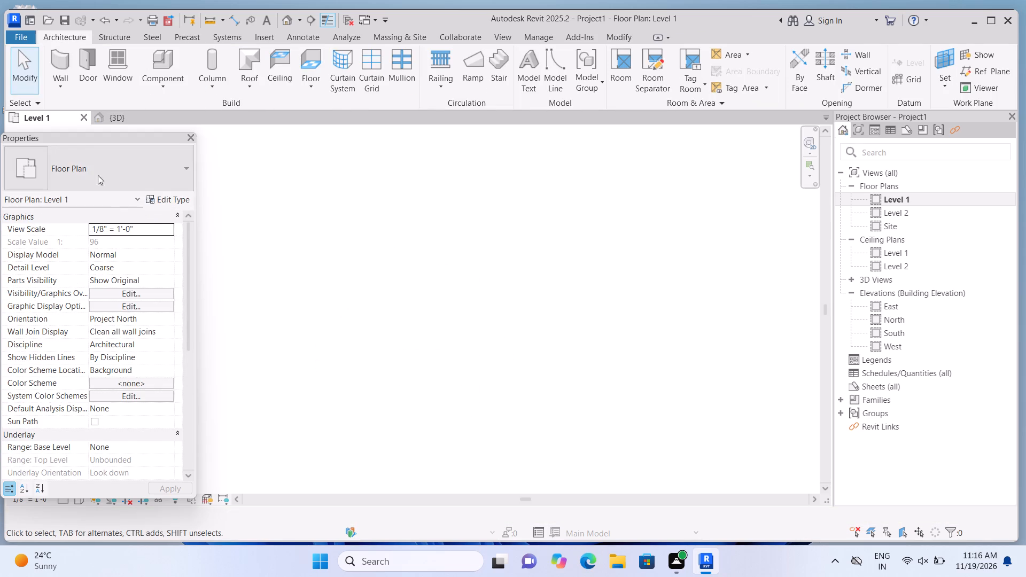
# Set the location line of the new Basic Wall 9" walls to Finish Face: Exterior.
pyautogui.moveTo(57, 63); pyautogui.dragTo(59, 52)
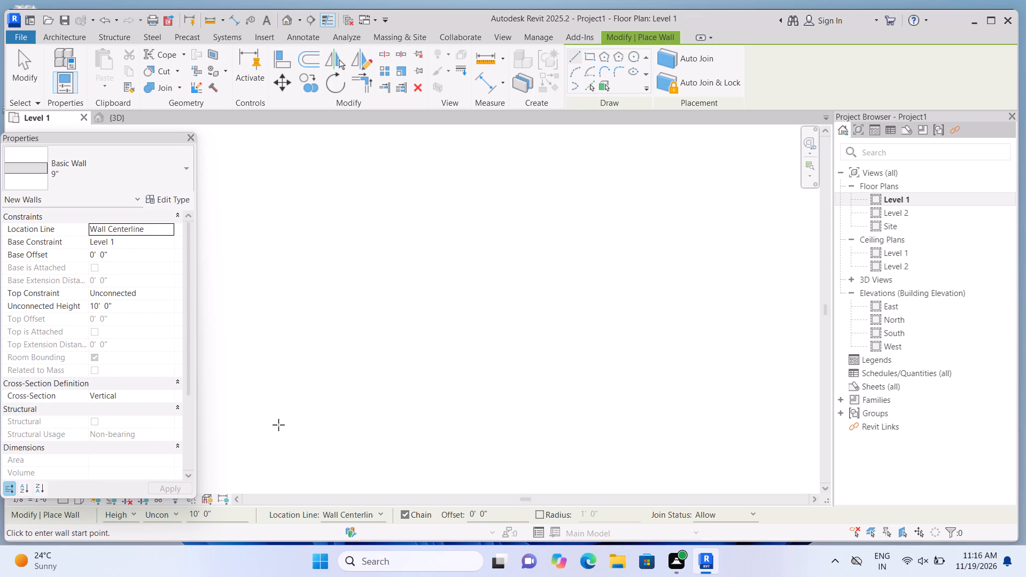
pyautogui.click(292, 440)
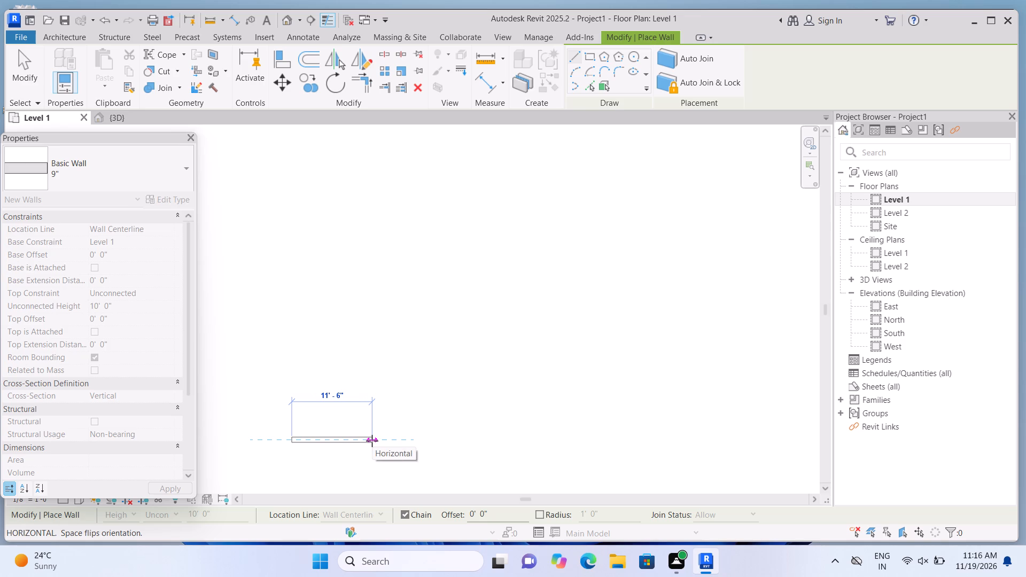
pyautogui.press('Escape')
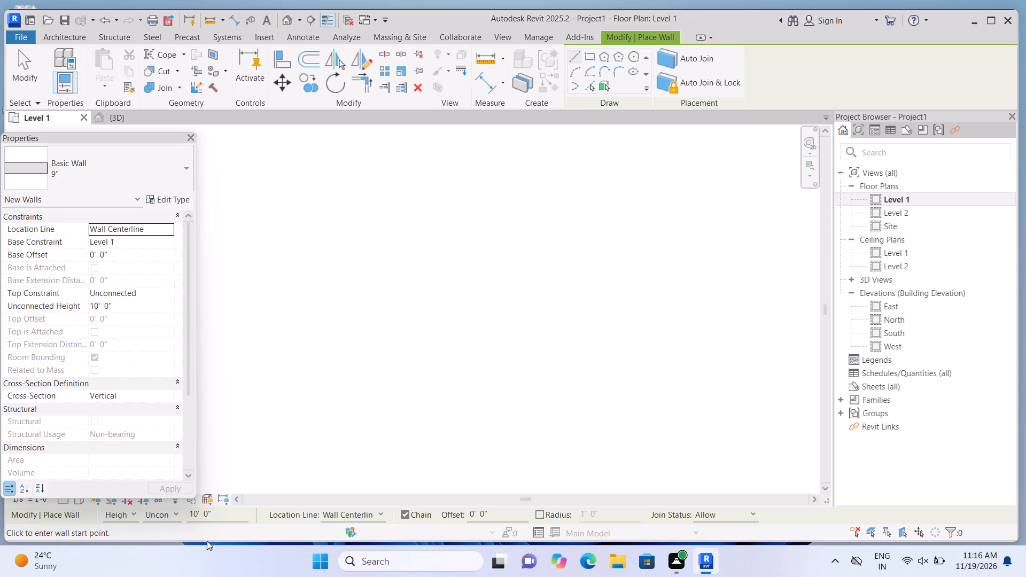
pyautogui.click(382, 510)
pyautogui.click(395, 467)
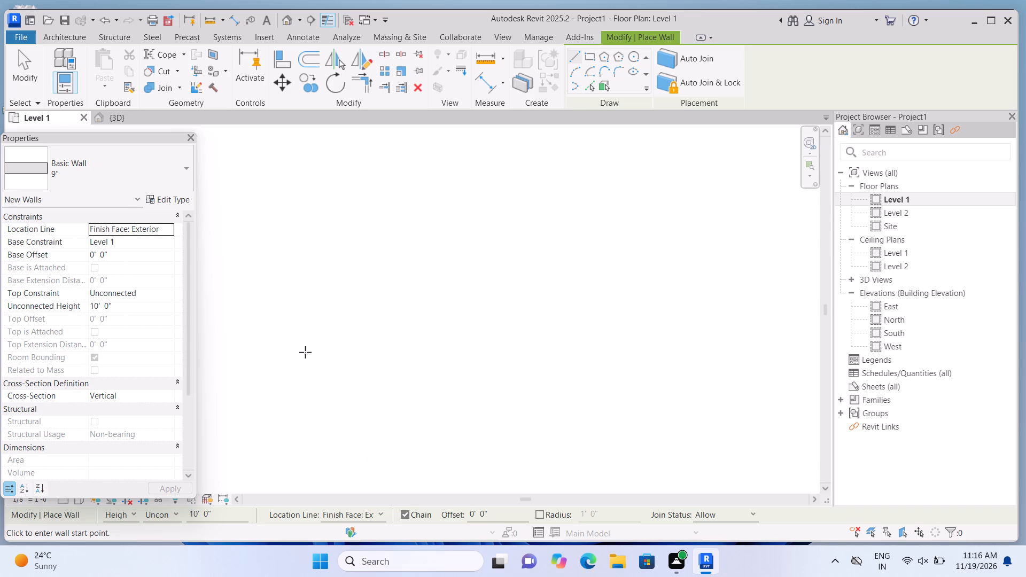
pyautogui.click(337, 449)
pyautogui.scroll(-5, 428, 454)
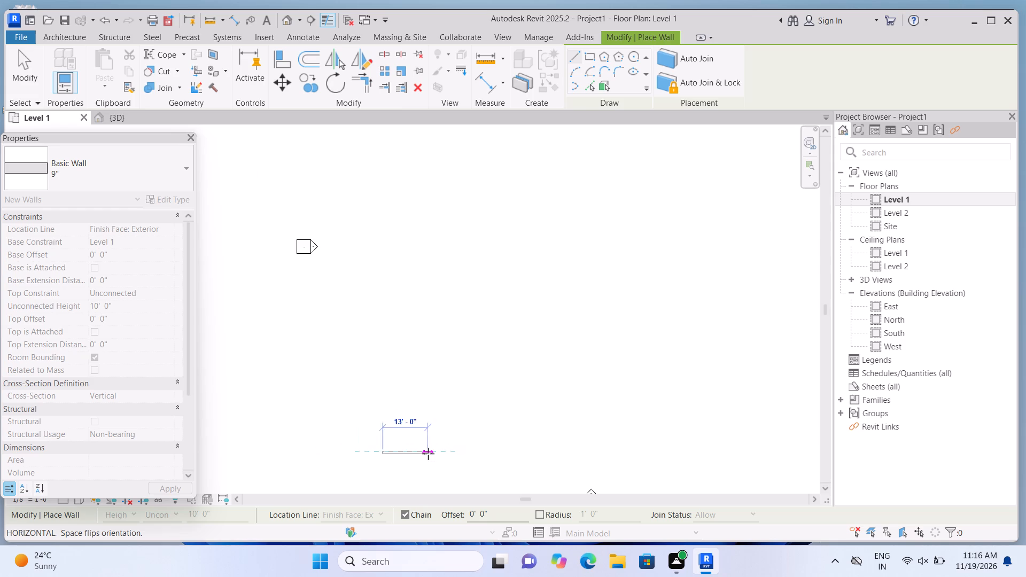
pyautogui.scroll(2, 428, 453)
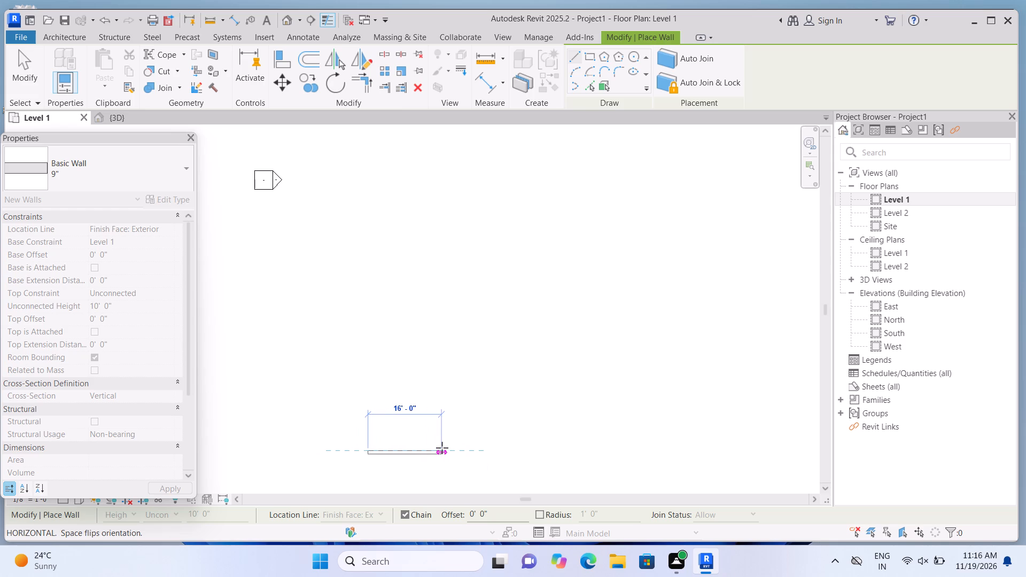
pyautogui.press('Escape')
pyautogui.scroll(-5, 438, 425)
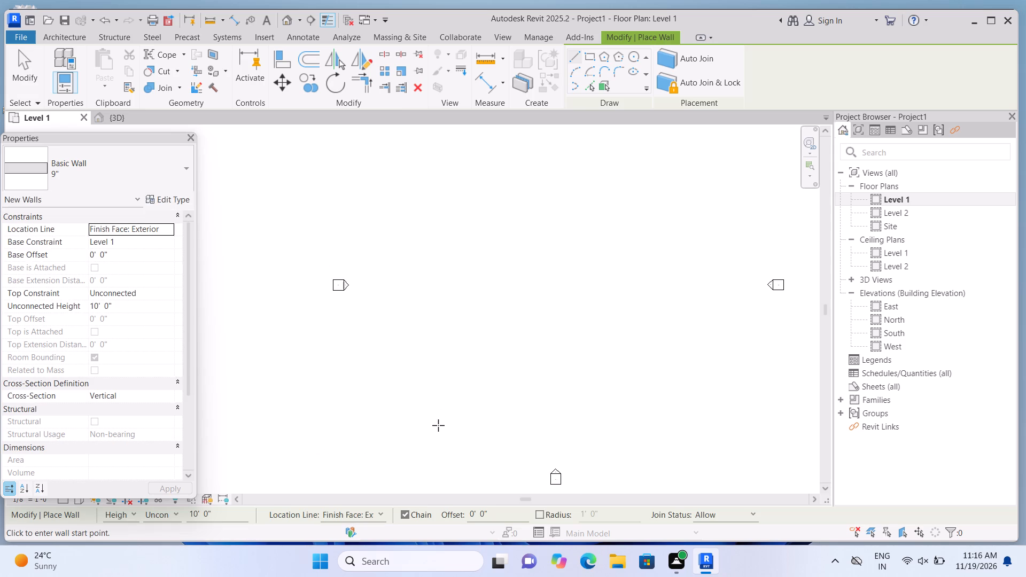
# Draw a 15' horizontal wall inside the south-west area of the Level 1 plan.
pyautogui.scroll(3, 496, 361)
pyautogui.click(378, 448)
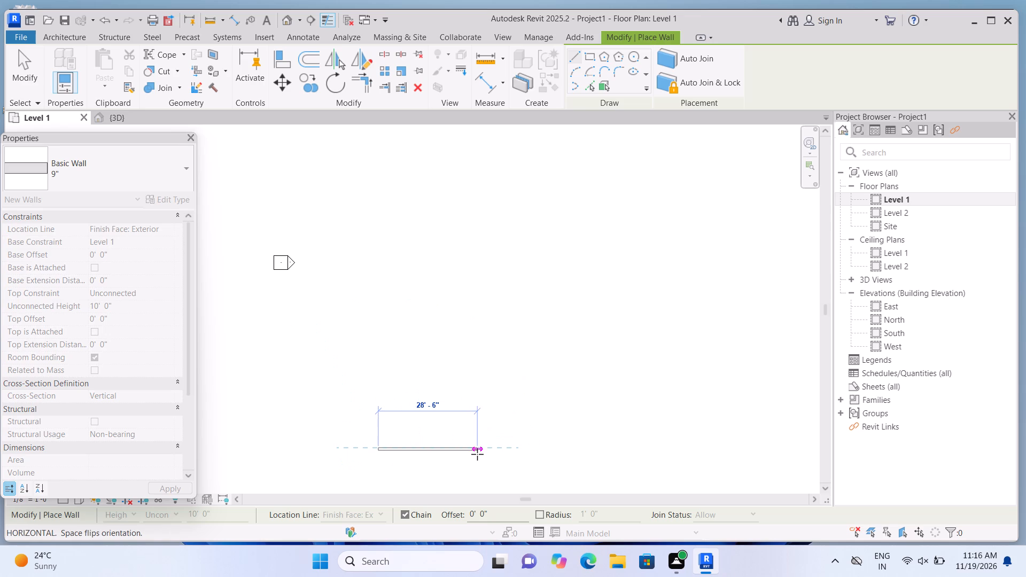
pyautogui.write("15'")
pyautogui.press('Return')
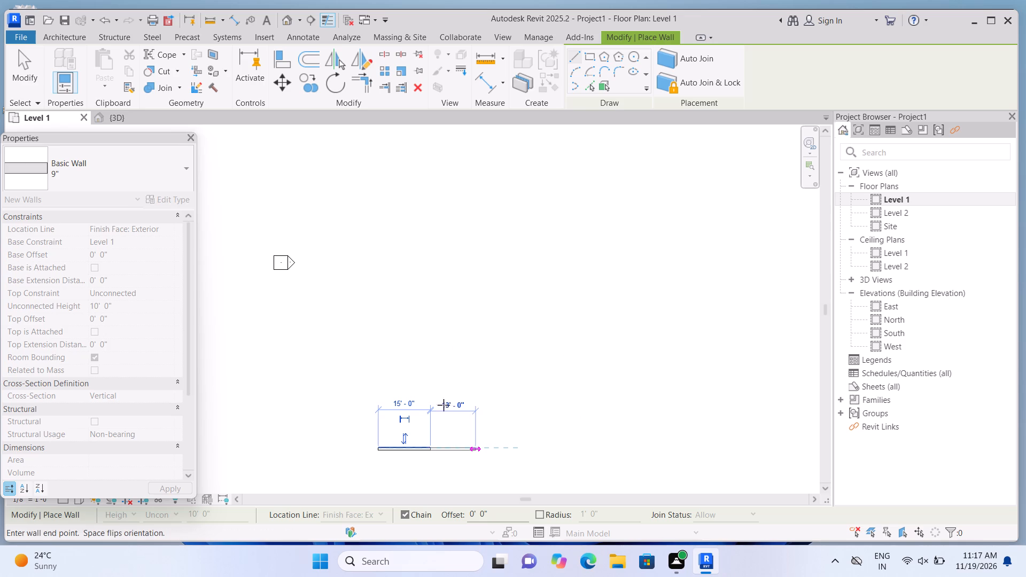
pyautogui.press('Escape')
# From the 15' wall's left end, draw chained walls 30' up, 45' to the right and 45' down.
pyautogui.scroll(1, 377, 446)
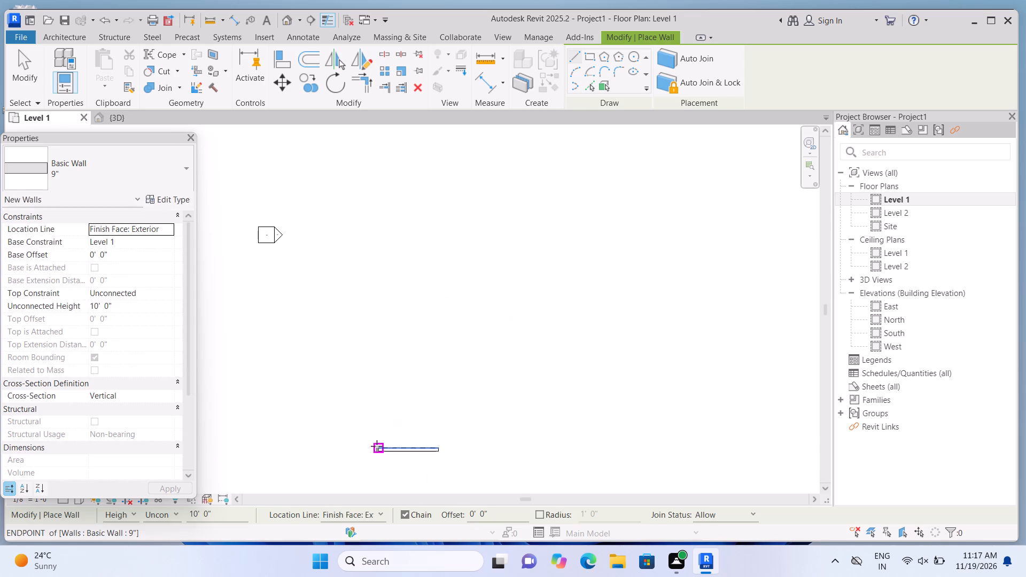
pyautogui.scroll(2, 377, 446)
pyautogui.click(376, 450)
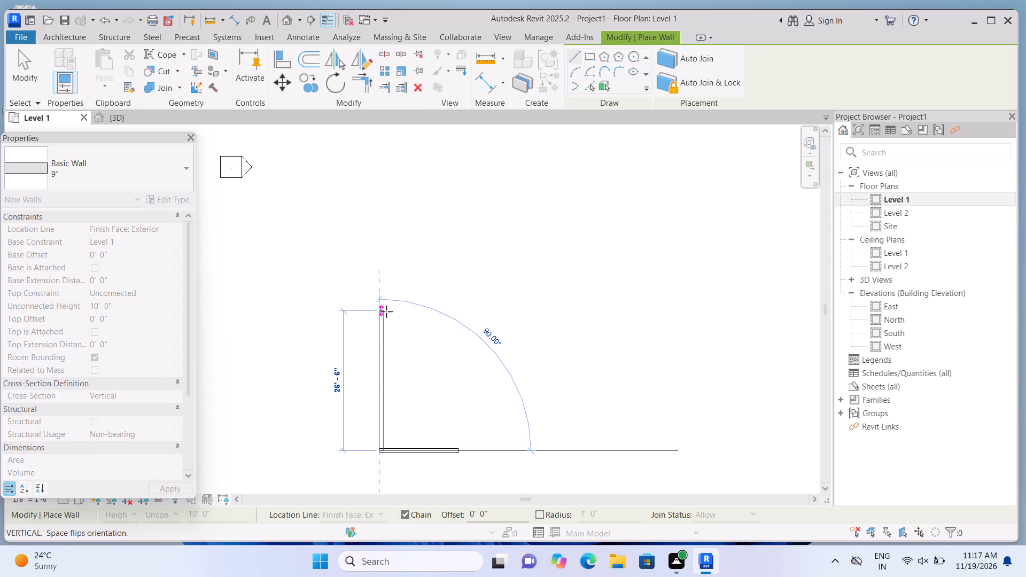
pyautogui.write('30')
pyautogui.press("'")
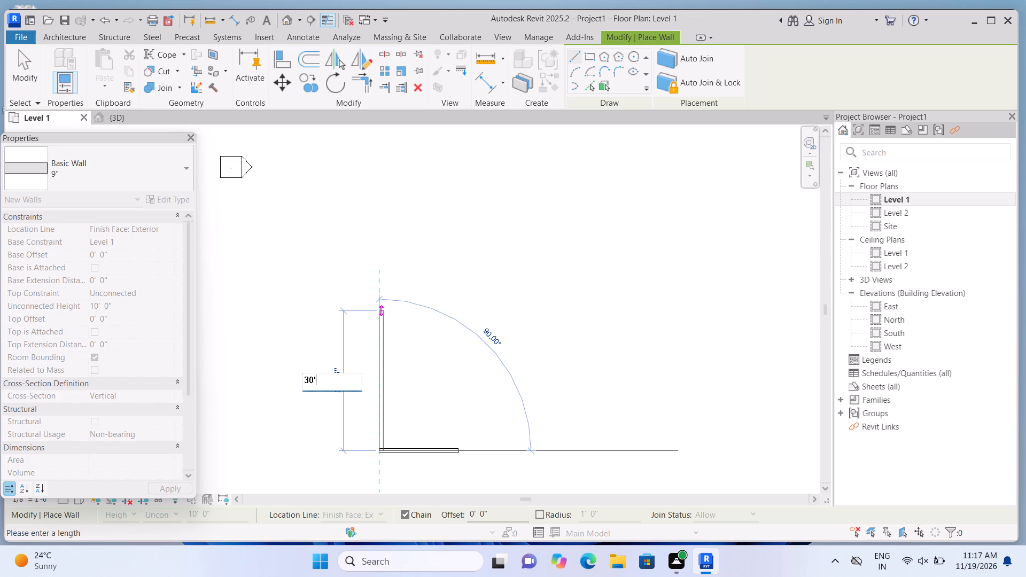
pyautogui.press('Return')
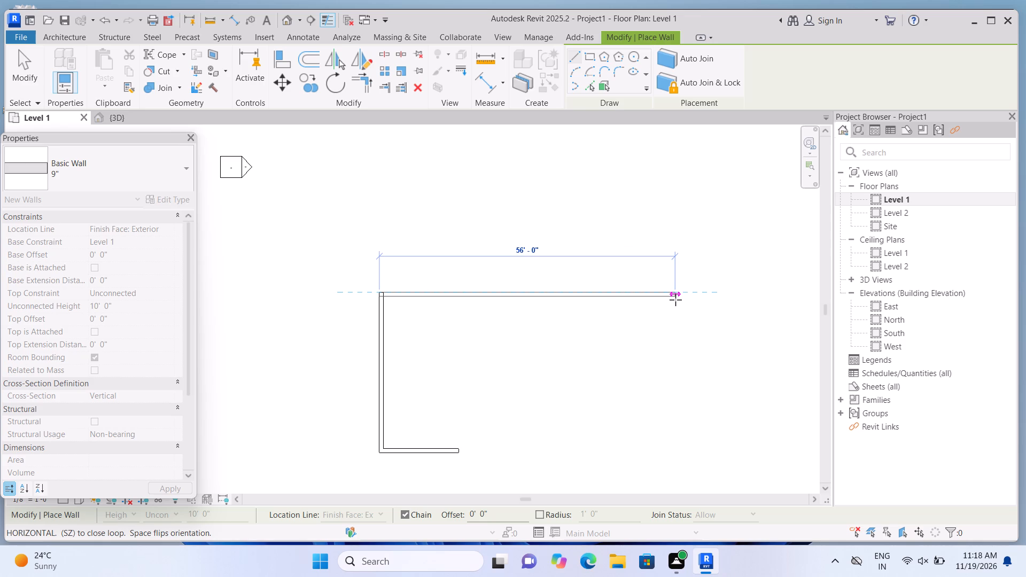
pyautogui.write("45'")
pyautogui.press('Return')
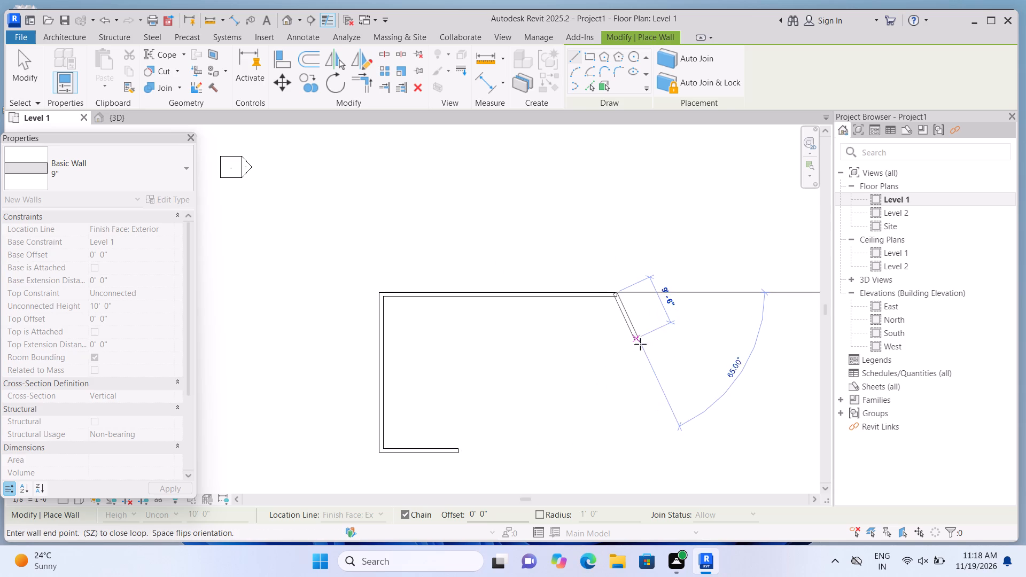
pyautogui.scroll(-4, 639, 353)
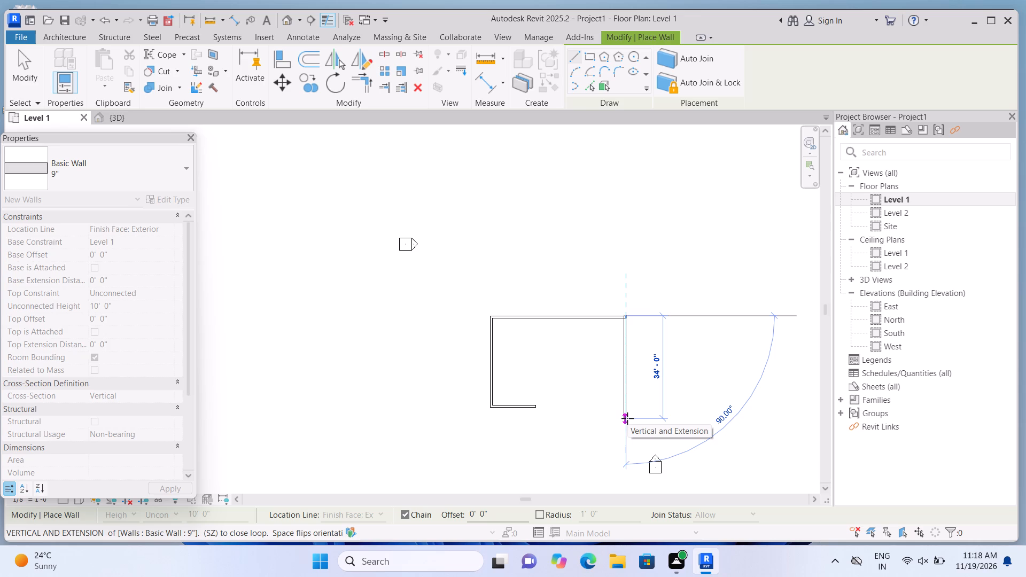
pyautogui.write("45'")
pyautogui.press('Return')
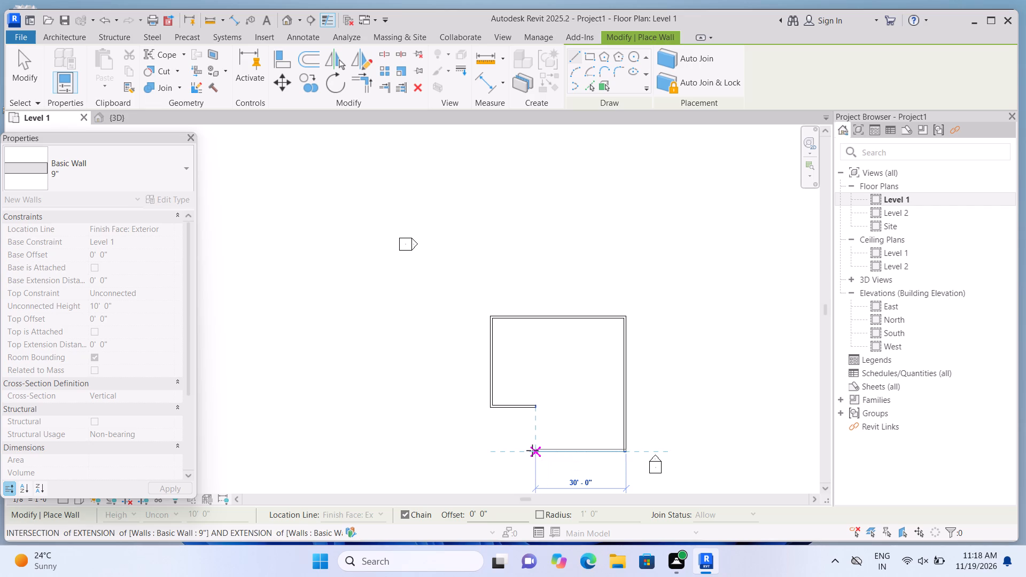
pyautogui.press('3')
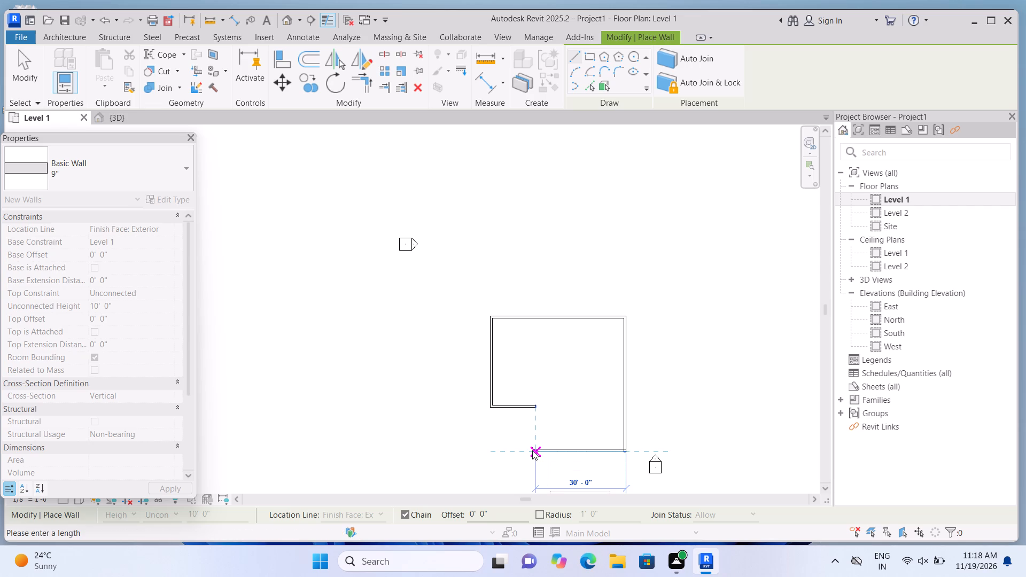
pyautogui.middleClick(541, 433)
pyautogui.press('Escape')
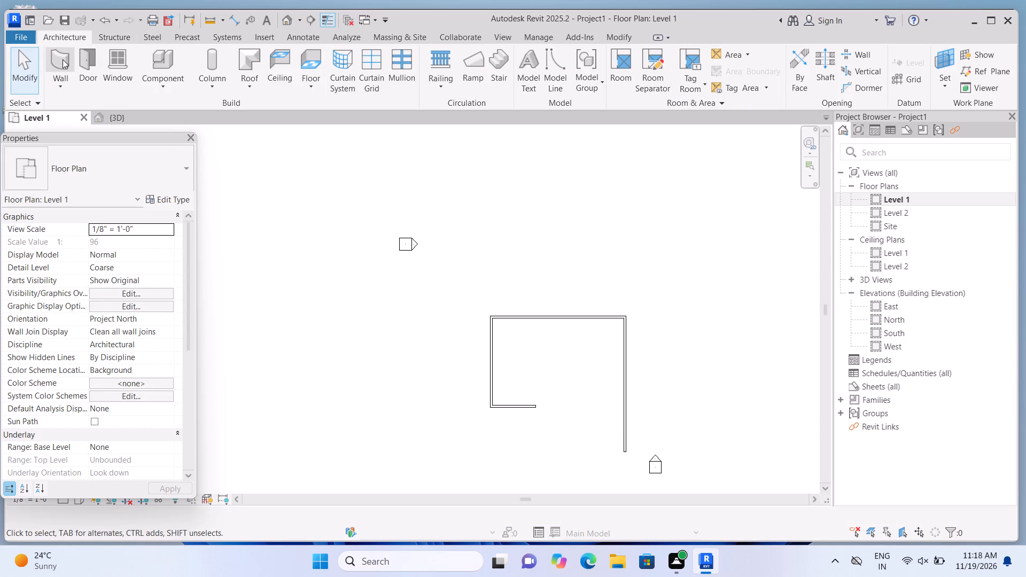
# Draw a 30' wall leftward from the right wall's lower end, and close the L-shaped outline up to the 15' wall.
pyautogui.click(63, 59)
pyautogui.click(625, 453)
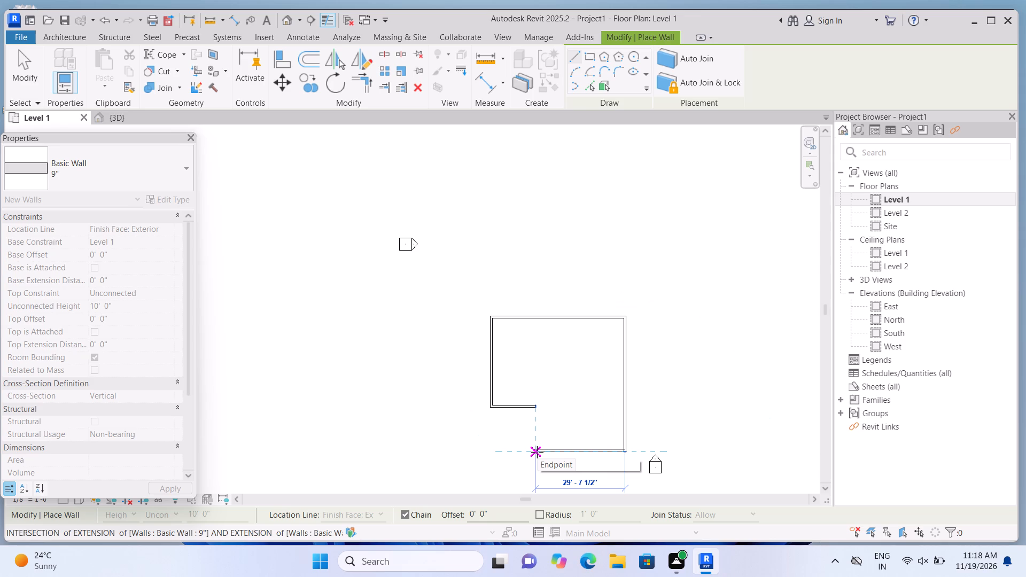
pyautogui.write("30'")
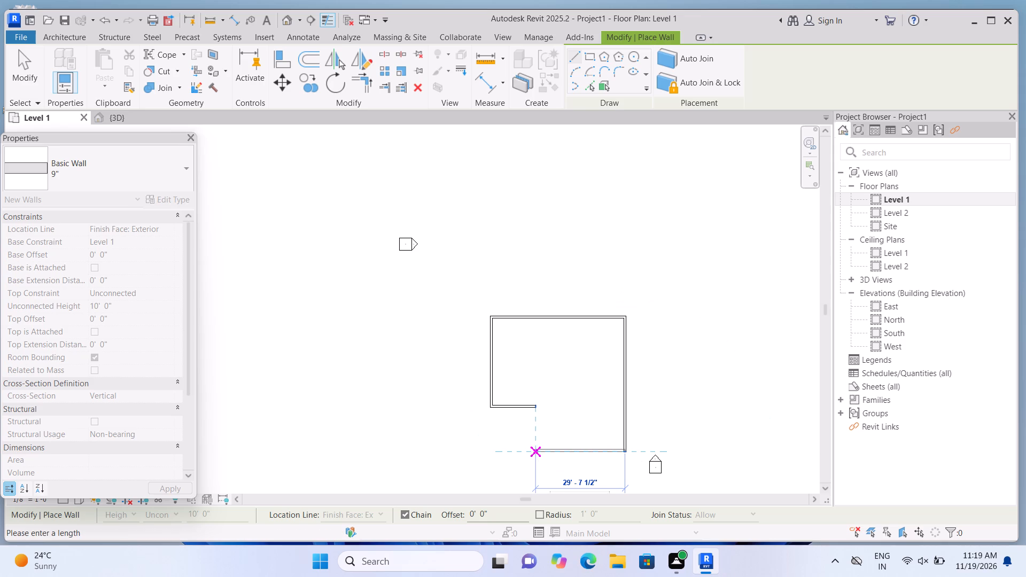
pyautogui.press('Return')
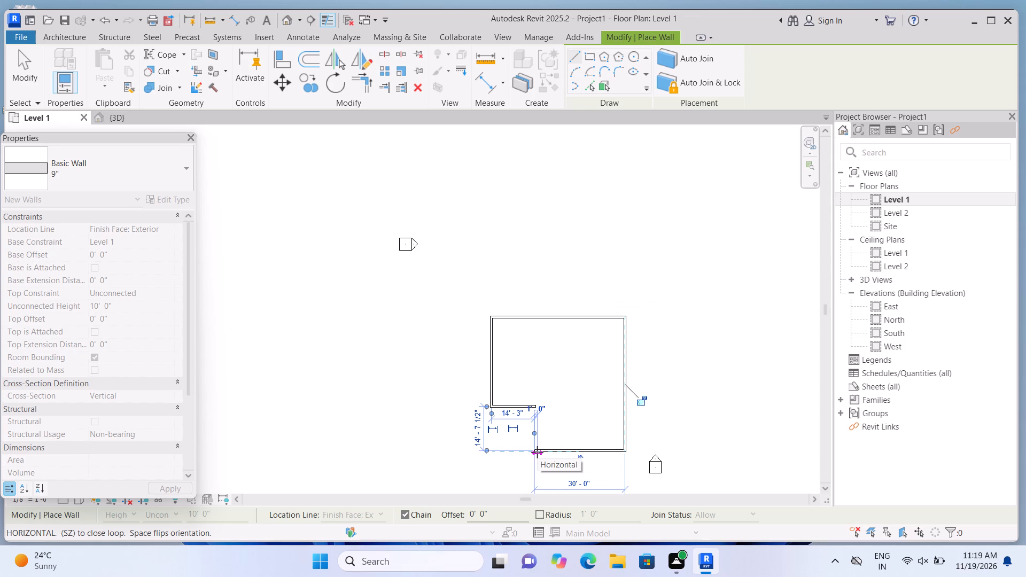
pyautogui.click(534, 404)
pyautogui.press('Escape')
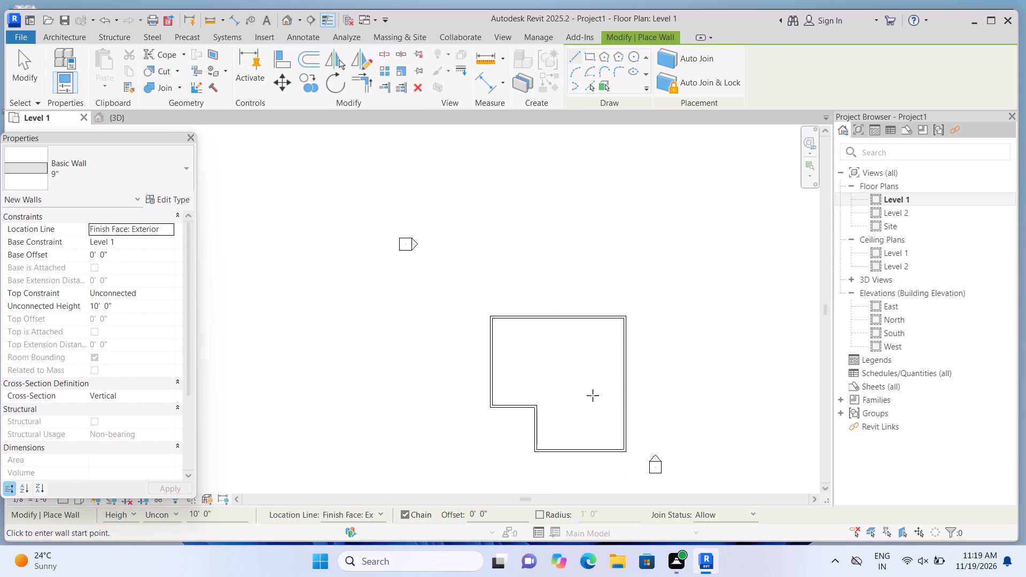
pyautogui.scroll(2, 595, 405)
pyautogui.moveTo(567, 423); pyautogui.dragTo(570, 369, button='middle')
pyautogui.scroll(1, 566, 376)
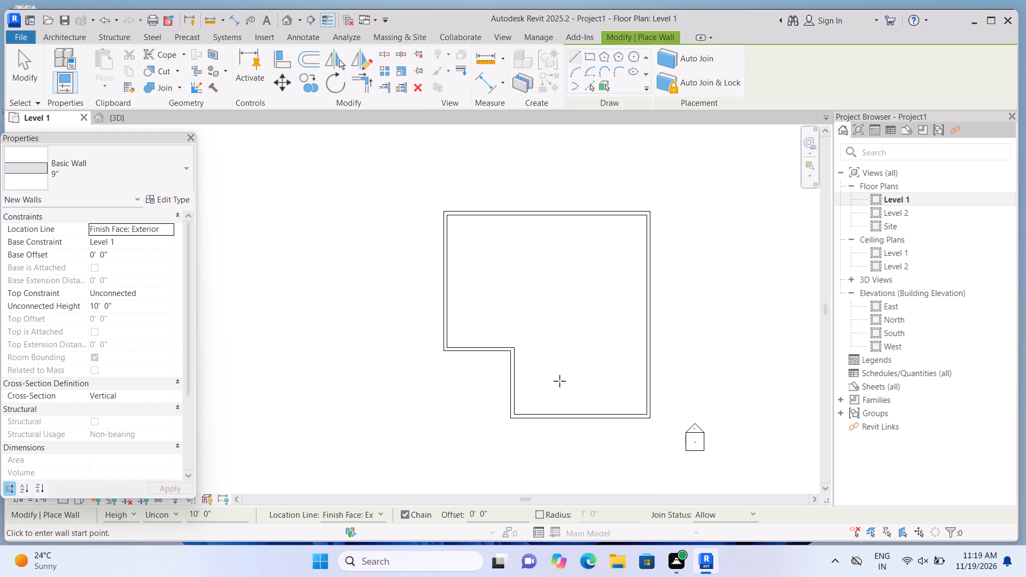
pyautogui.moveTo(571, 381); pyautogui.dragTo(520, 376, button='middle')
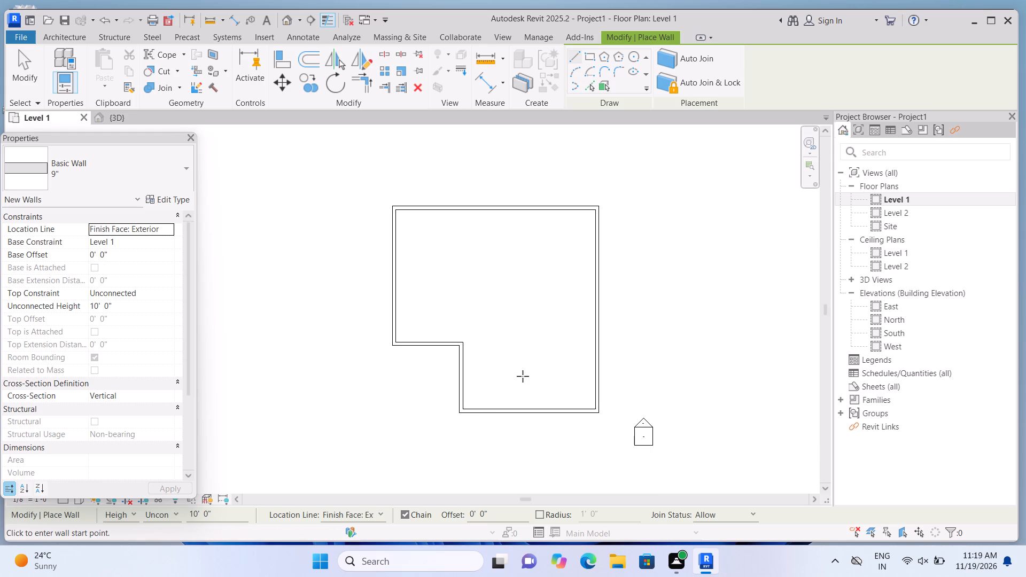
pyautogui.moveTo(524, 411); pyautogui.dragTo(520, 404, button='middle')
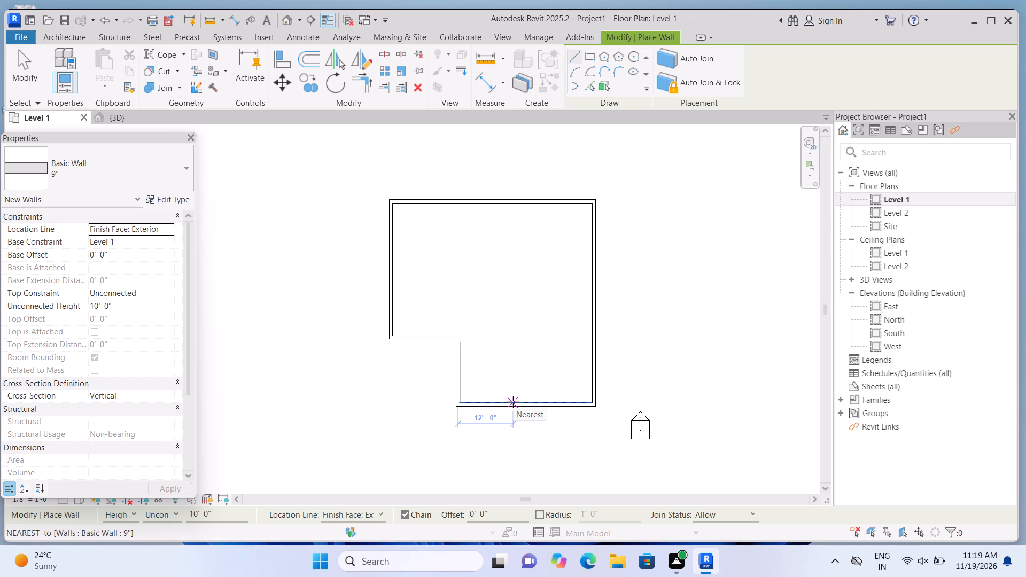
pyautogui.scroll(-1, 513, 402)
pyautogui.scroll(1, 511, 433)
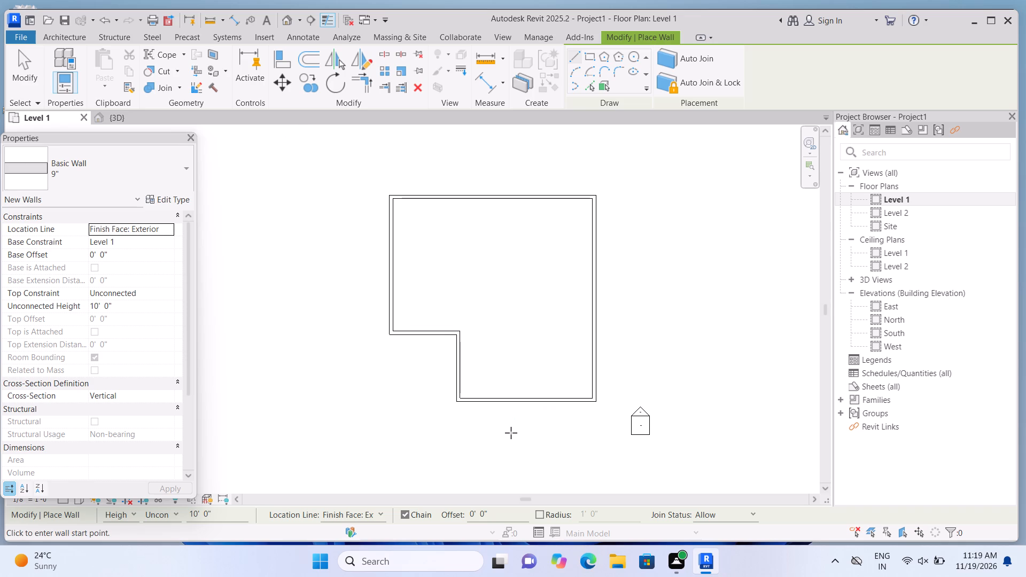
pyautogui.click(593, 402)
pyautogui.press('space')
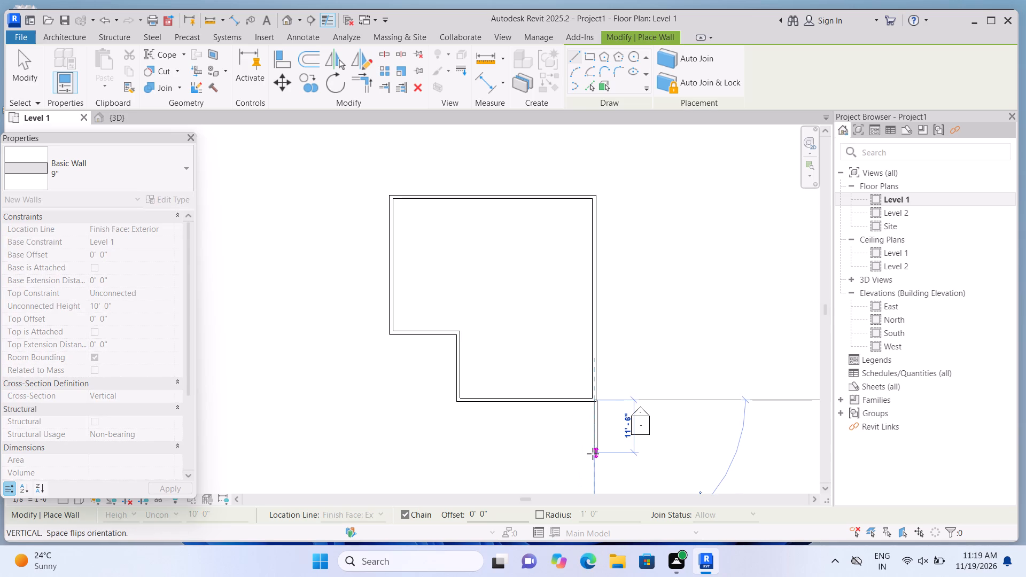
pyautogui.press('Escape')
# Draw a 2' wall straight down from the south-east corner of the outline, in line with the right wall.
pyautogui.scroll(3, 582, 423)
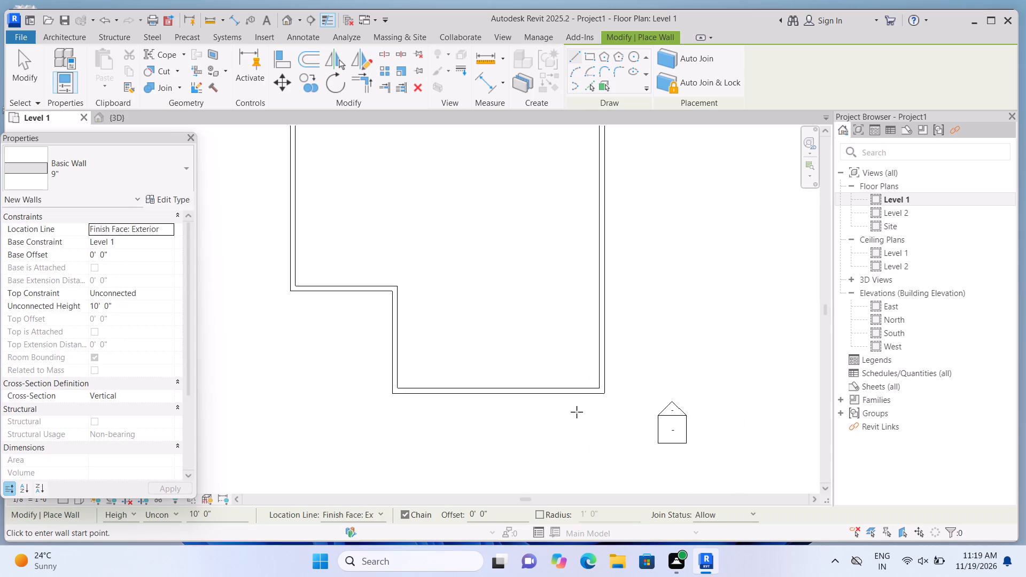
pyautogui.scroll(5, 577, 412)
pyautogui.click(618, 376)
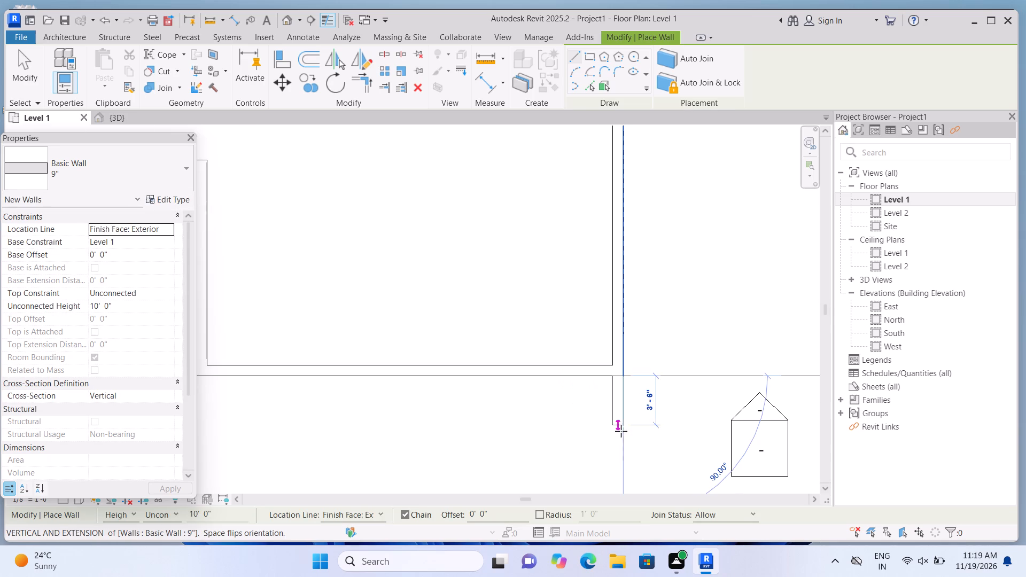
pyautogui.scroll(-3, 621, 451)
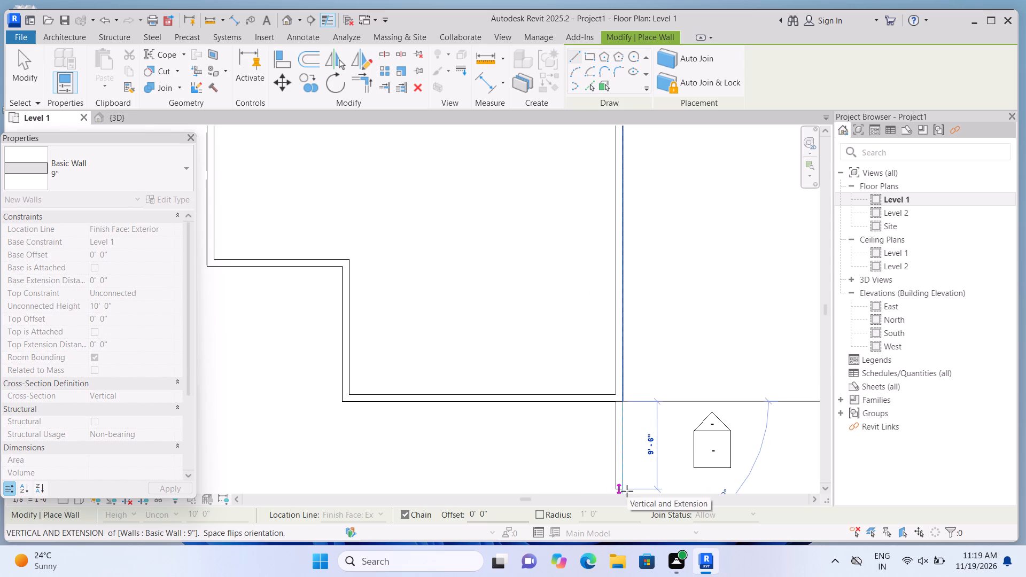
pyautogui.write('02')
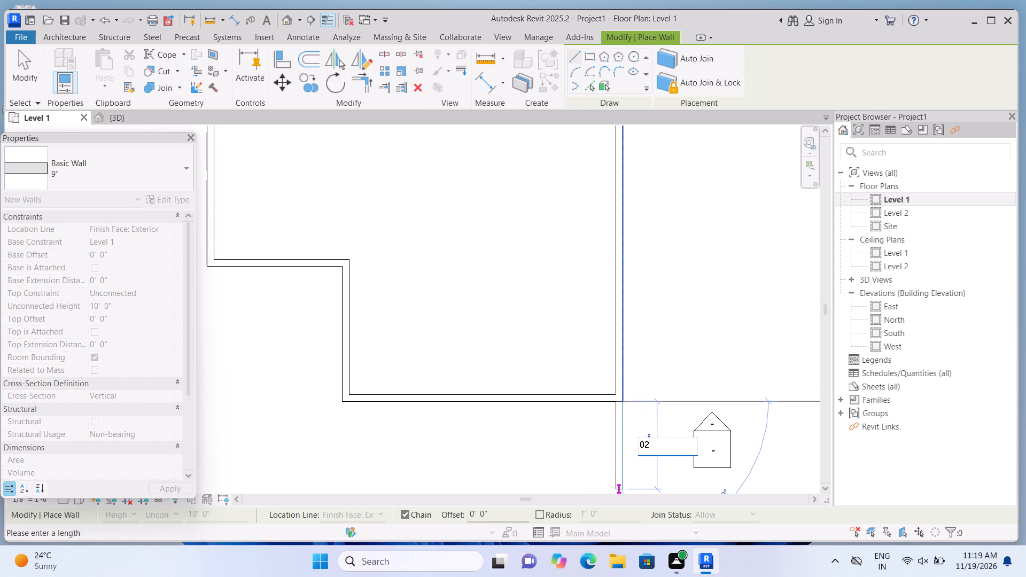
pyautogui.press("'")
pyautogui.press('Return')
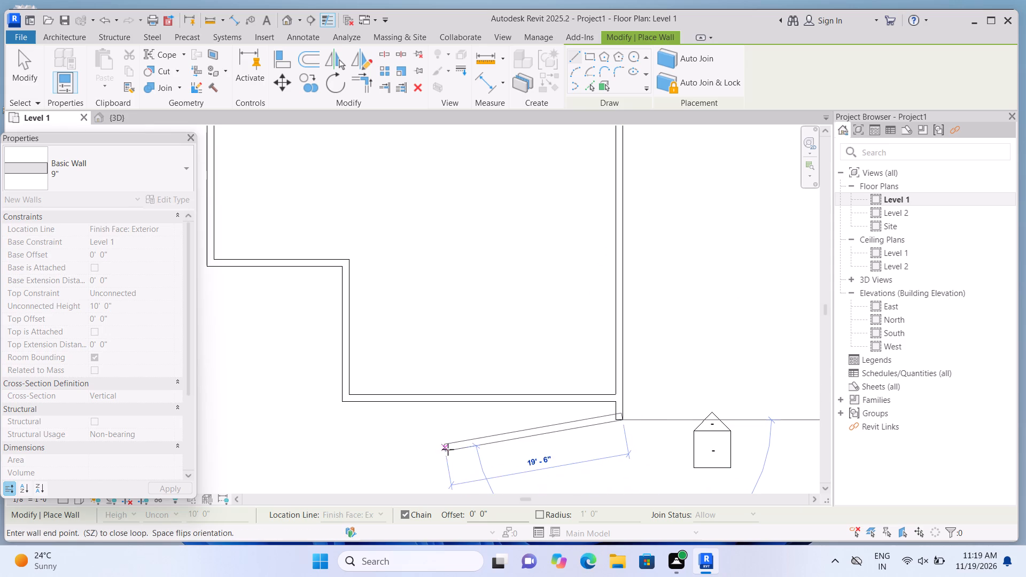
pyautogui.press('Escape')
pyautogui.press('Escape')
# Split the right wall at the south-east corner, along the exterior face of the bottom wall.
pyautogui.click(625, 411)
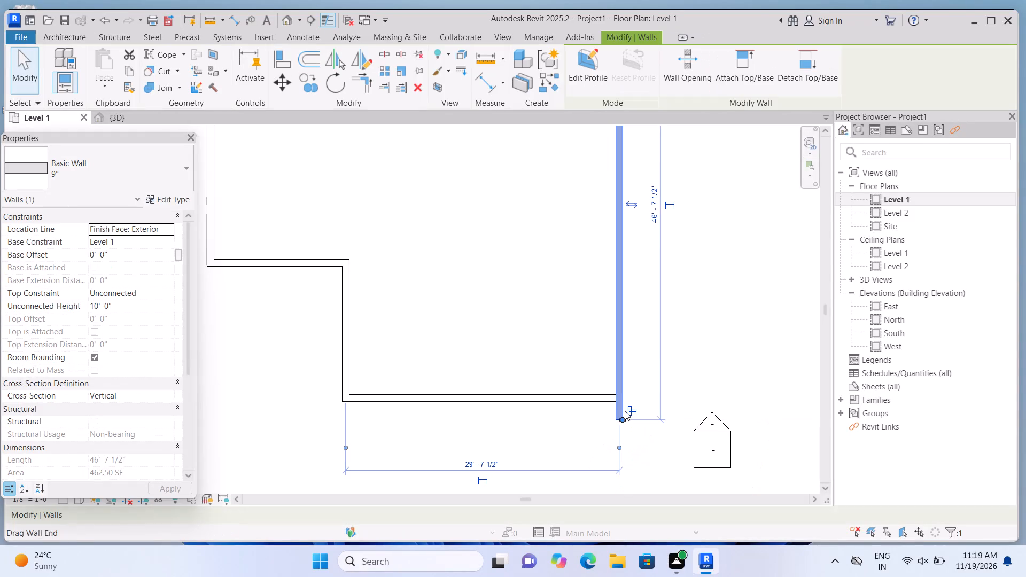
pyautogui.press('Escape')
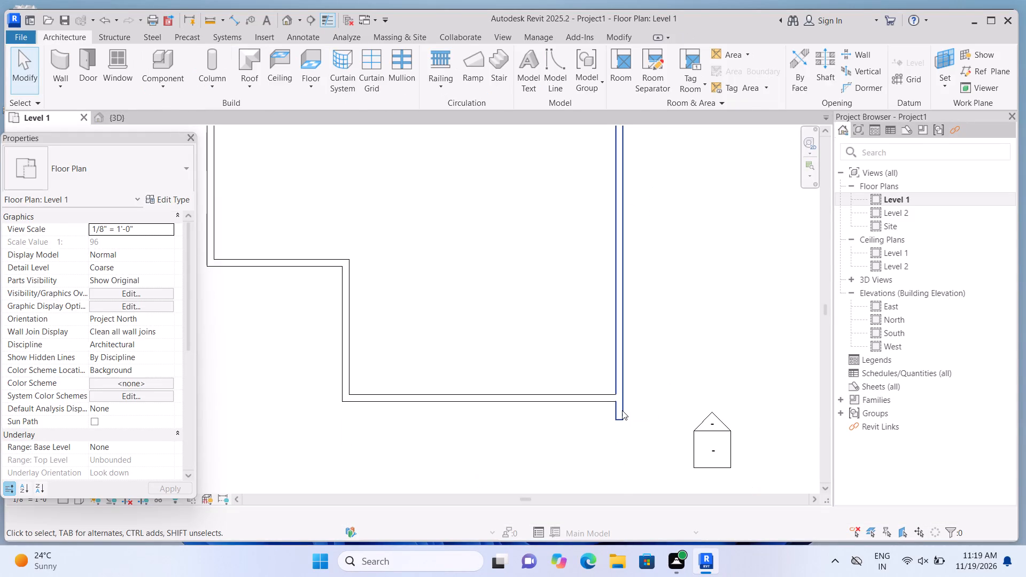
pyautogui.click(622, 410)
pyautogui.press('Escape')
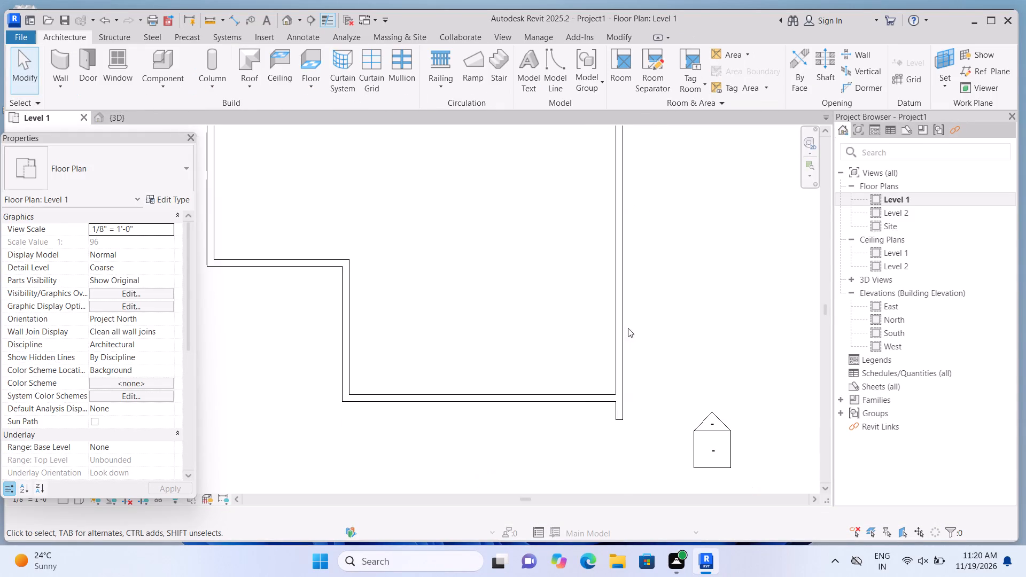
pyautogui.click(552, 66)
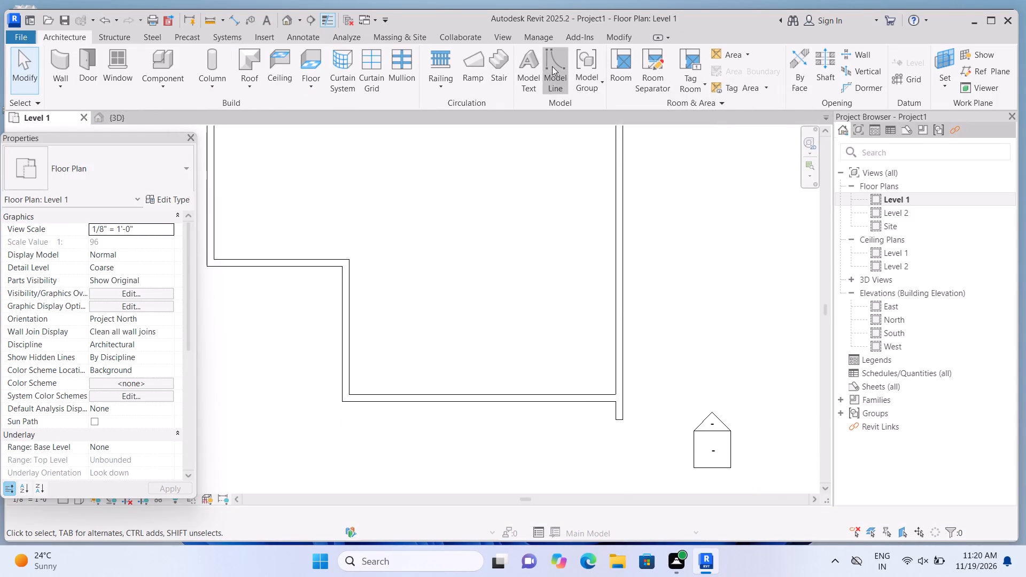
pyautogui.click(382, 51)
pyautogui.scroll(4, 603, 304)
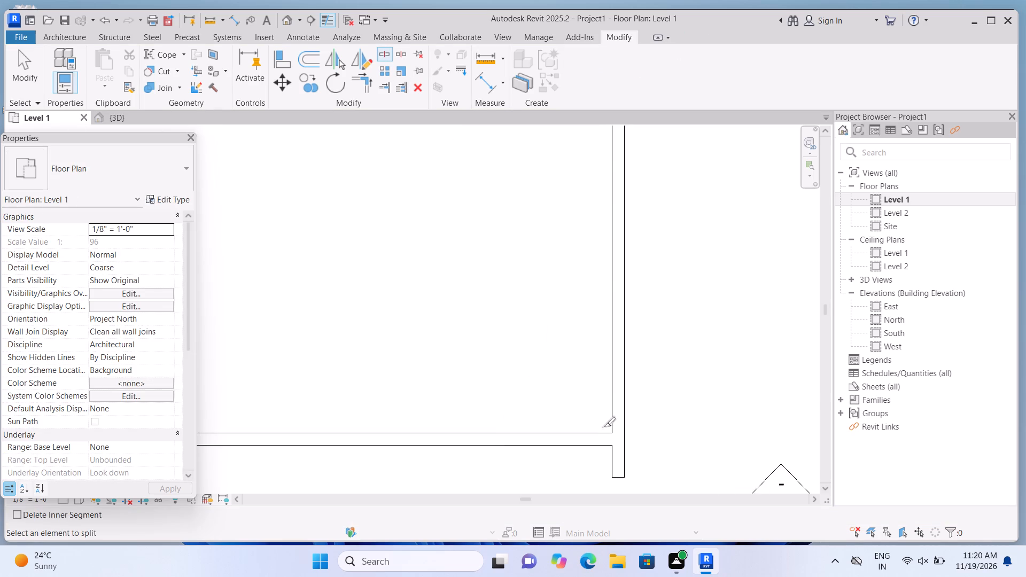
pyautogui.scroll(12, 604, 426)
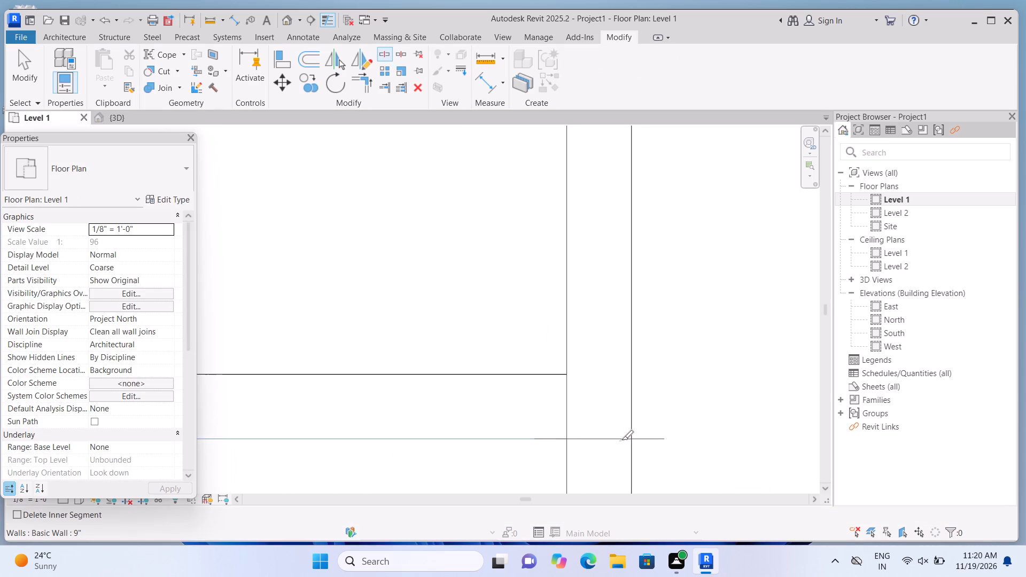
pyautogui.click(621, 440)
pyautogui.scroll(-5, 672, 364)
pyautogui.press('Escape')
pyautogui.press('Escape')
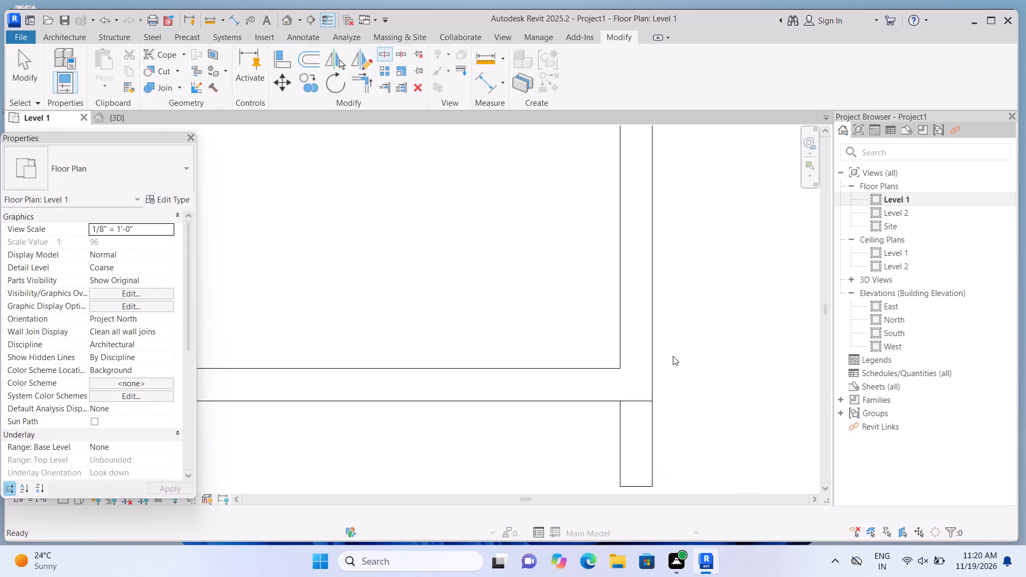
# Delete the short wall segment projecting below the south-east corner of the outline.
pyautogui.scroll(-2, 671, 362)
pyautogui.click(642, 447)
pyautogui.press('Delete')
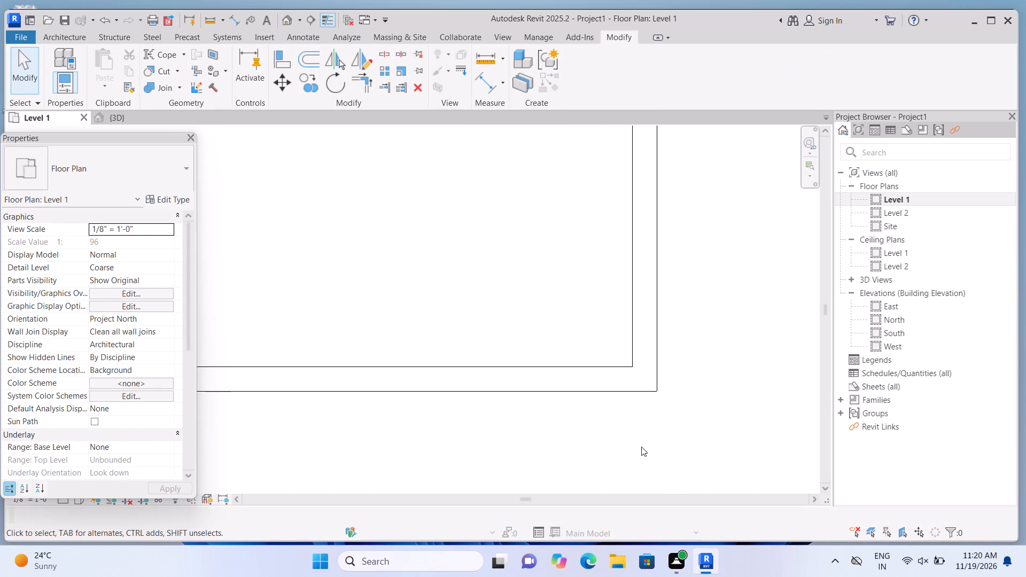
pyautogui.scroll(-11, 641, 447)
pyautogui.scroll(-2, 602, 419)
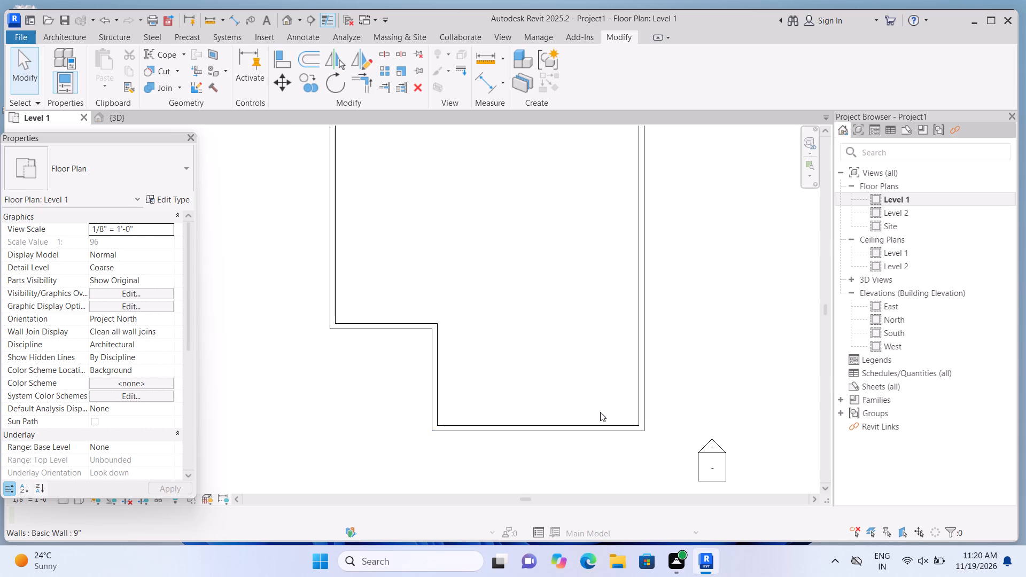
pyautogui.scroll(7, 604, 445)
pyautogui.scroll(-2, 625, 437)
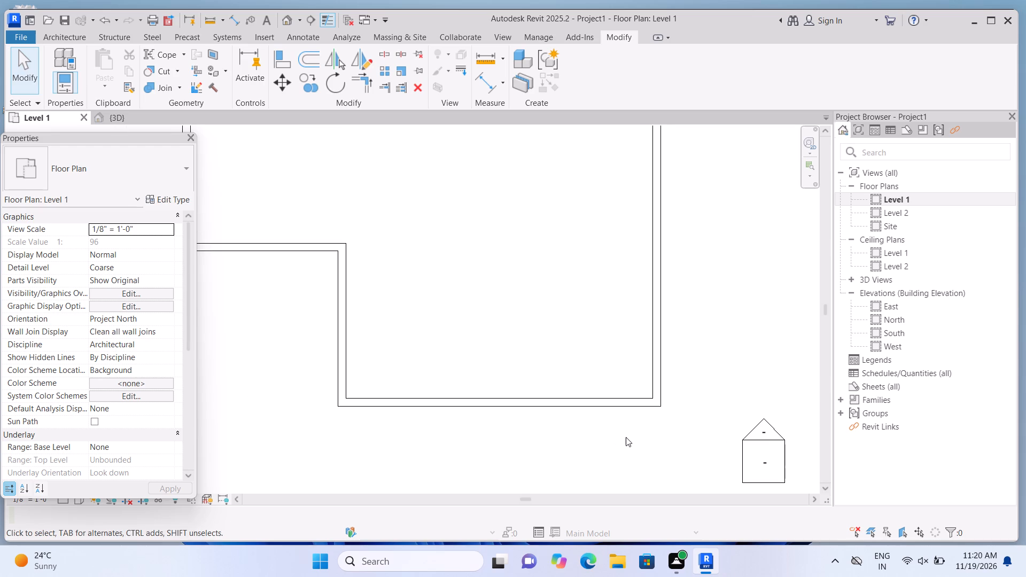
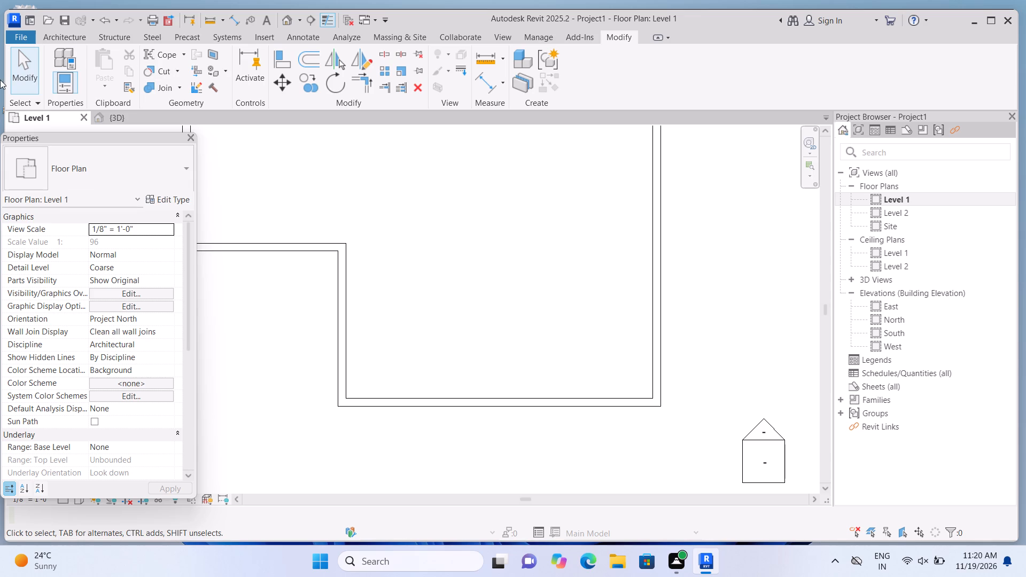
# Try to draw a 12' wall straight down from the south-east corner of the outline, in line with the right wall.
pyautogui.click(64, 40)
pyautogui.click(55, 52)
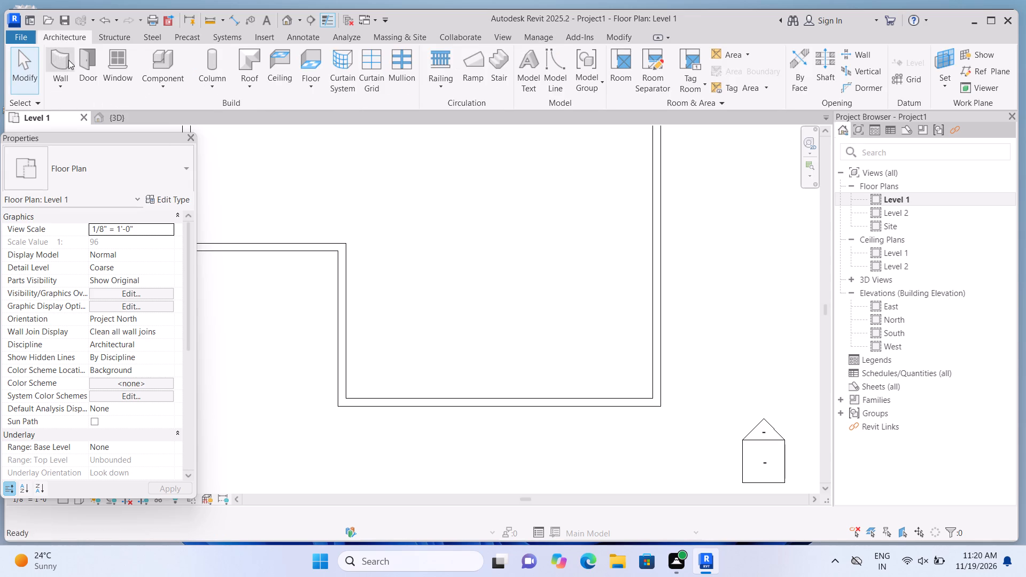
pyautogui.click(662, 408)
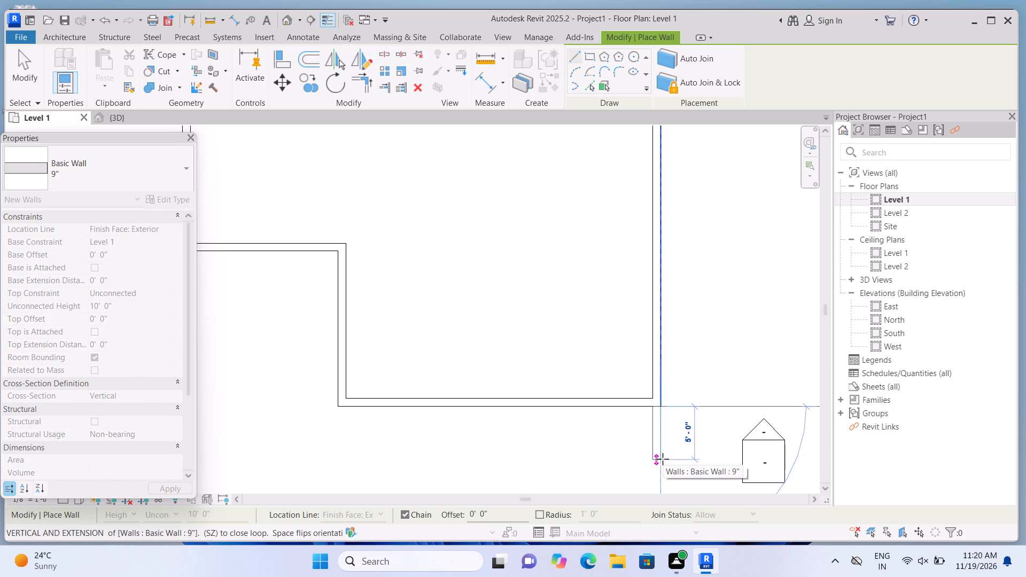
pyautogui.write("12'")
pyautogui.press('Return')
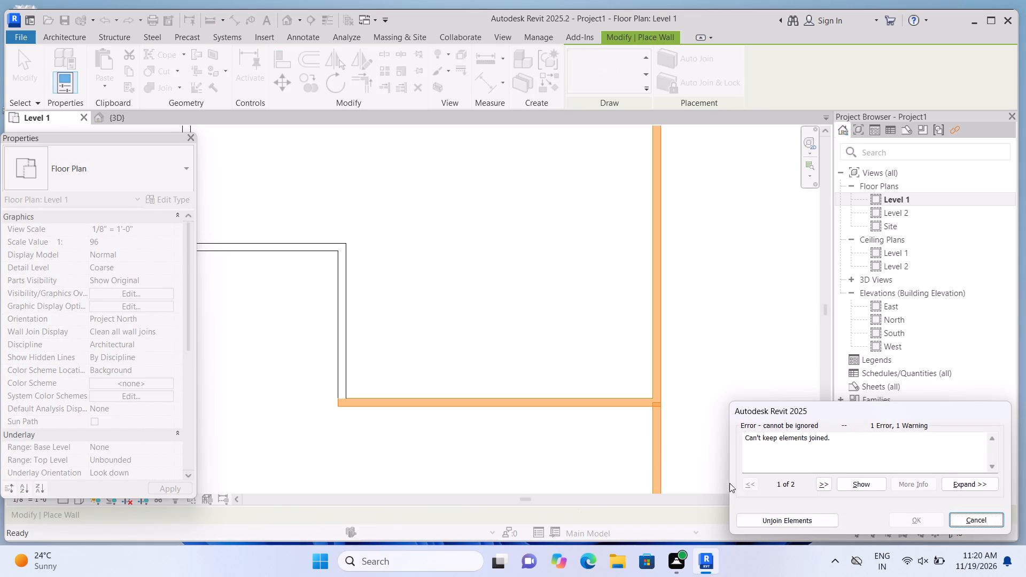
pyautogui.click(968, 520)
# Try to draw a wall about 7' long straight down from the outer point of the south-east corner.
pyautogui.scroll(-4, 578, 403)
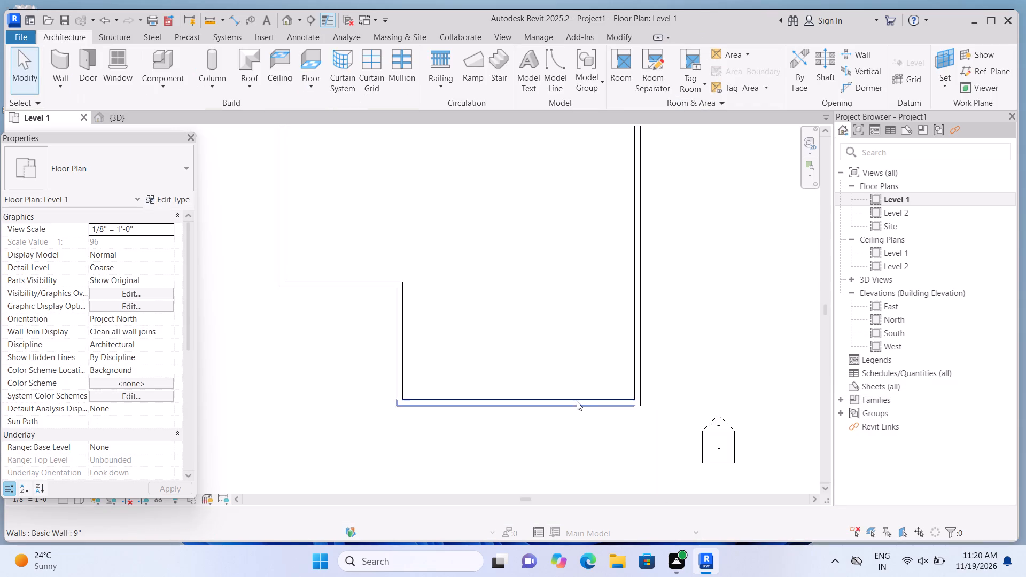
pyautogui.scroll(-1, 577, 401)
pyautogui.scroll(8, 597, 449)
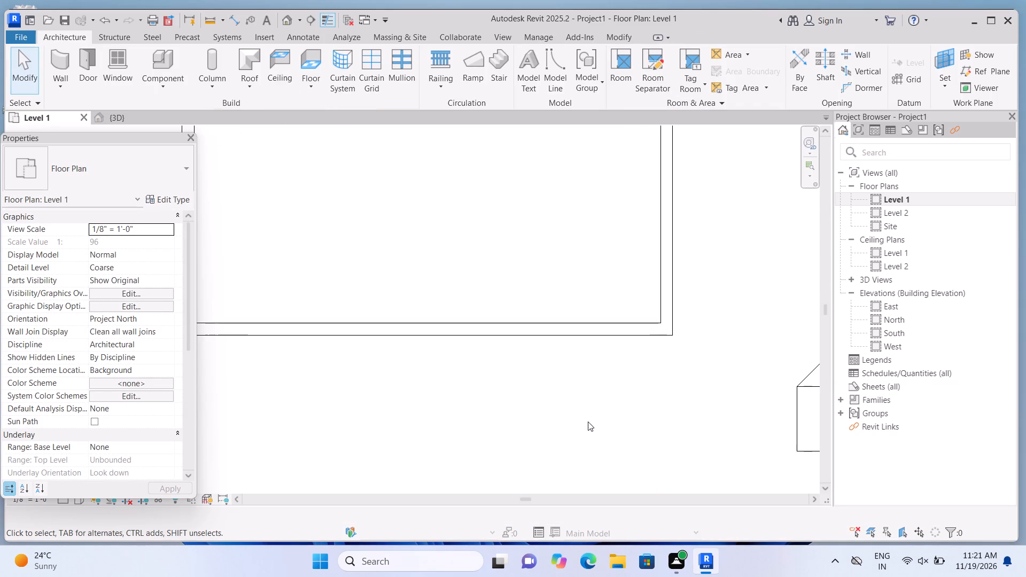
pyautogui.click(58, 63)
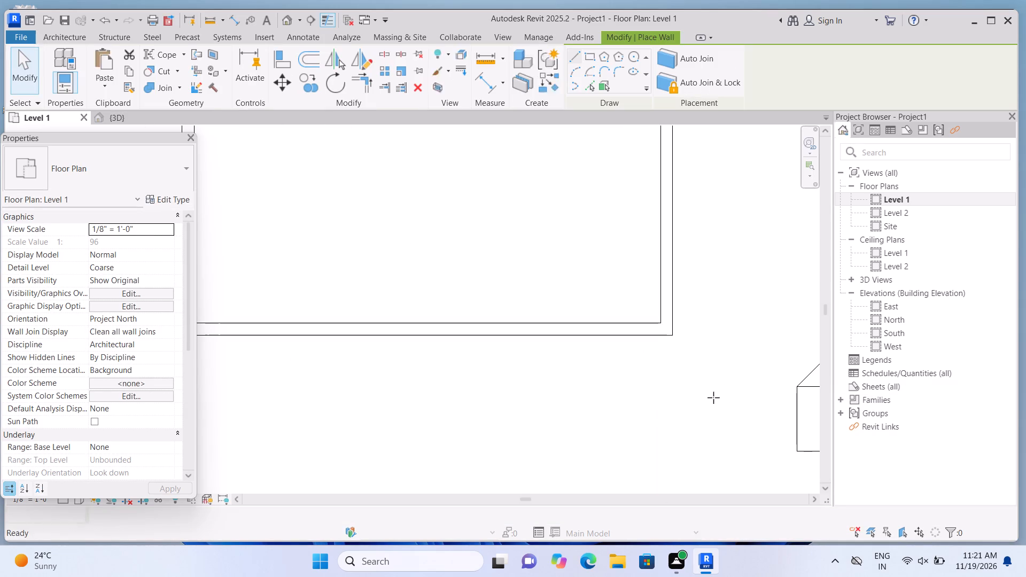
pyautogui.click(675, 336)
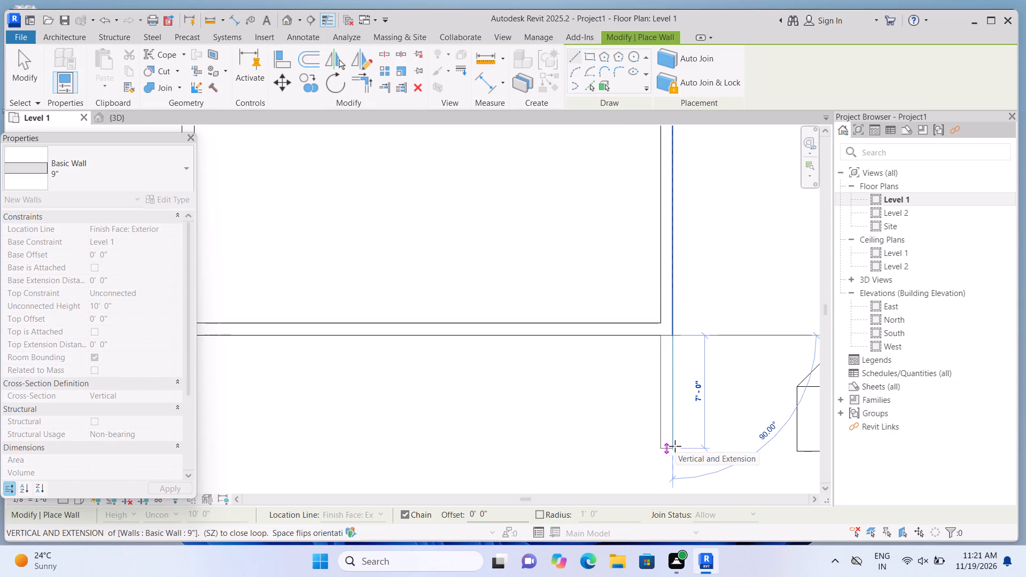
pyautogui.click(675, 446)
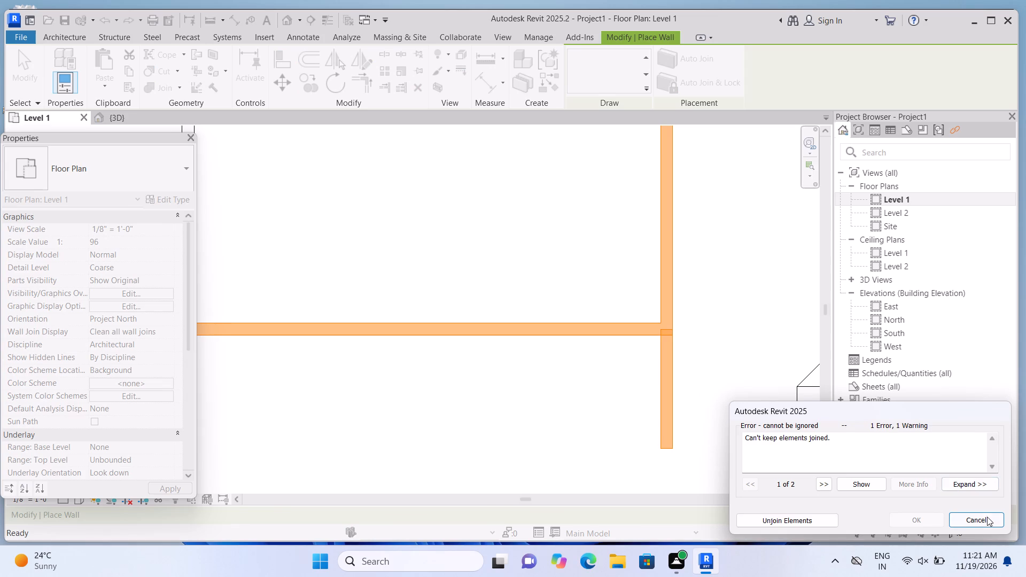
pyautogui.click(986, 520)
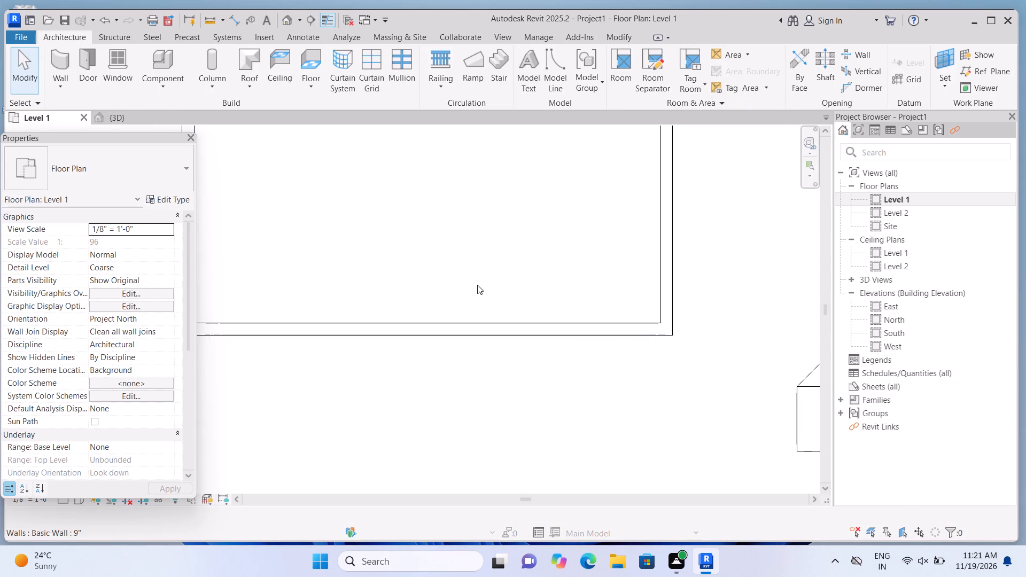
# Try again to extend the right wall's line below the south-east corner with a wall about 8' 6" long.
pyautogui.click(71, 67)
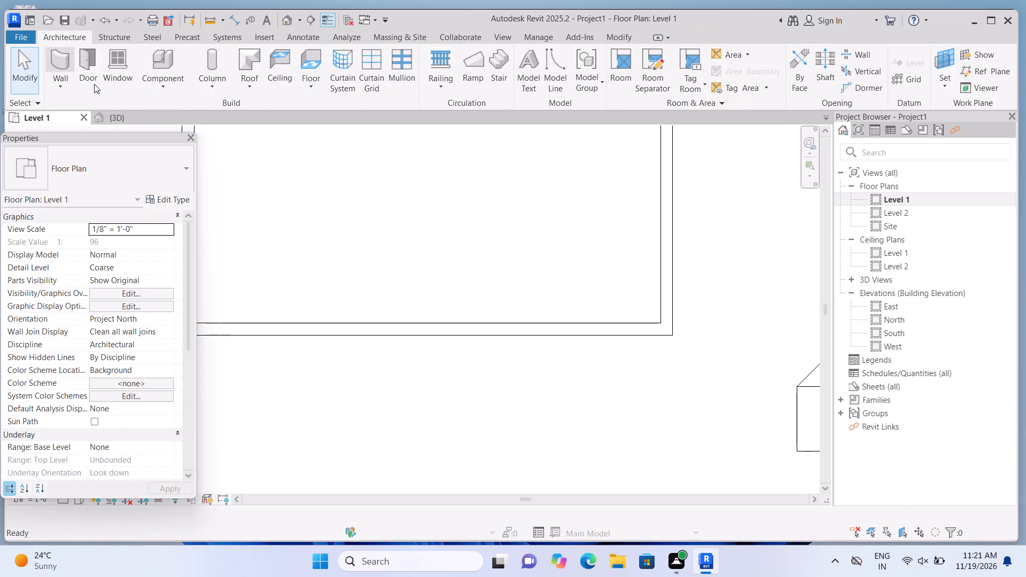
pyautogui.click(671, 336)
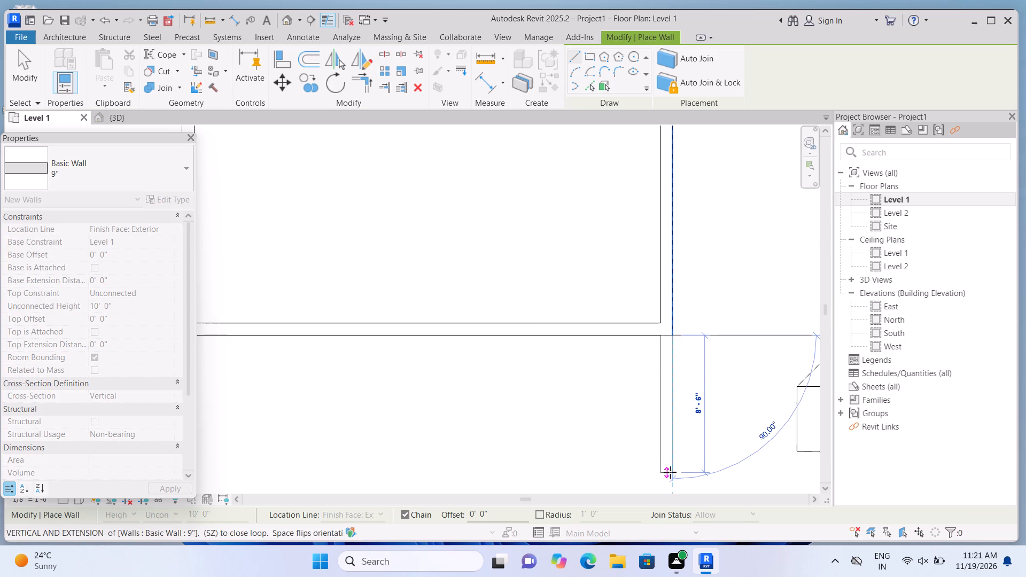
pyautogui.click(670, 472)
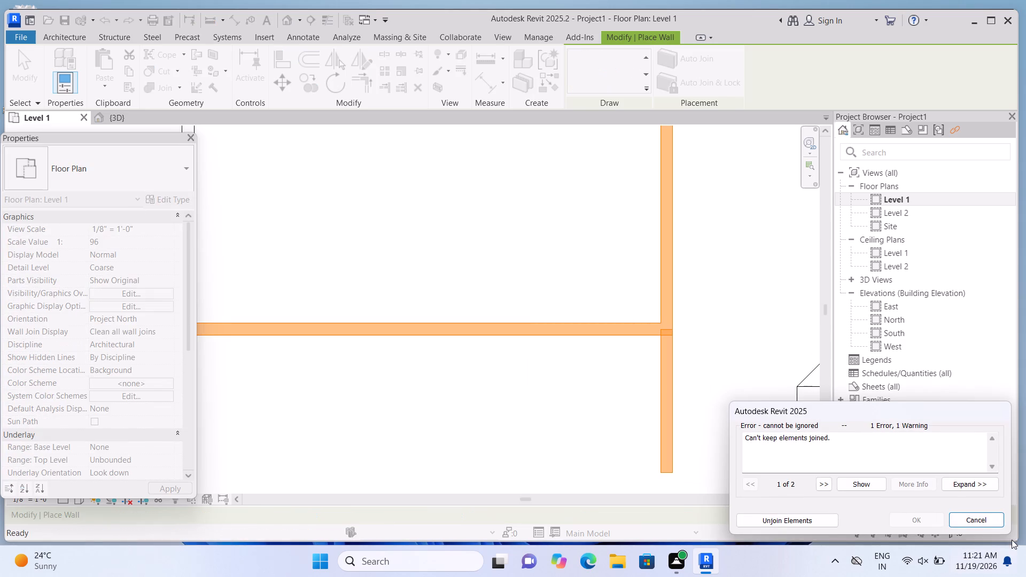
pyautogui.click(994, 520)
# Examine how the bottom and right walls meet at the south-east corner of the outline.
pyautogui.scroll(-5, 800, 394)
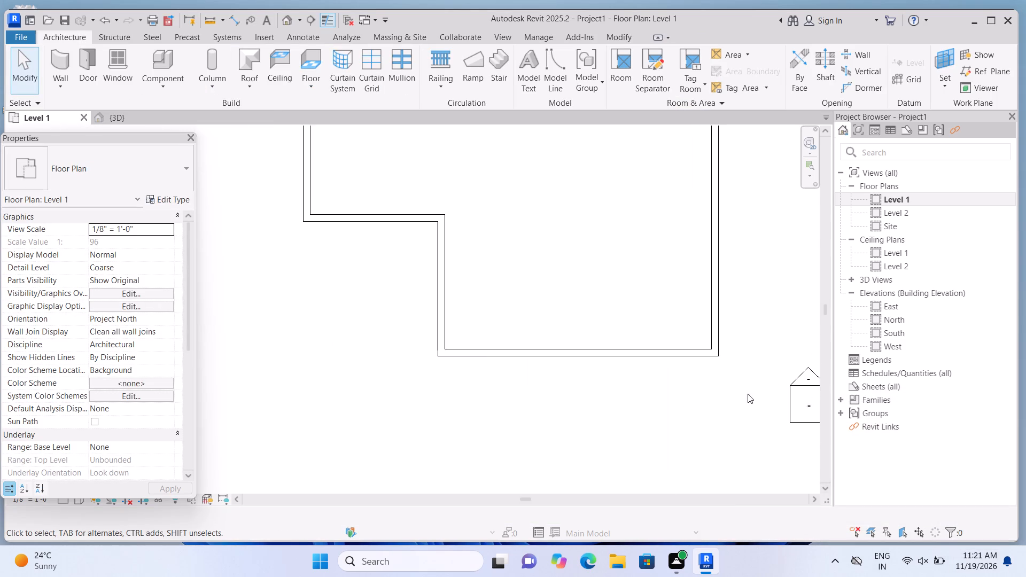
pyautogui.moveTo(724, 392); pyautogui.dragTo(647, 374, button='middle')
pyautogui.scroll(4, 652, 340)
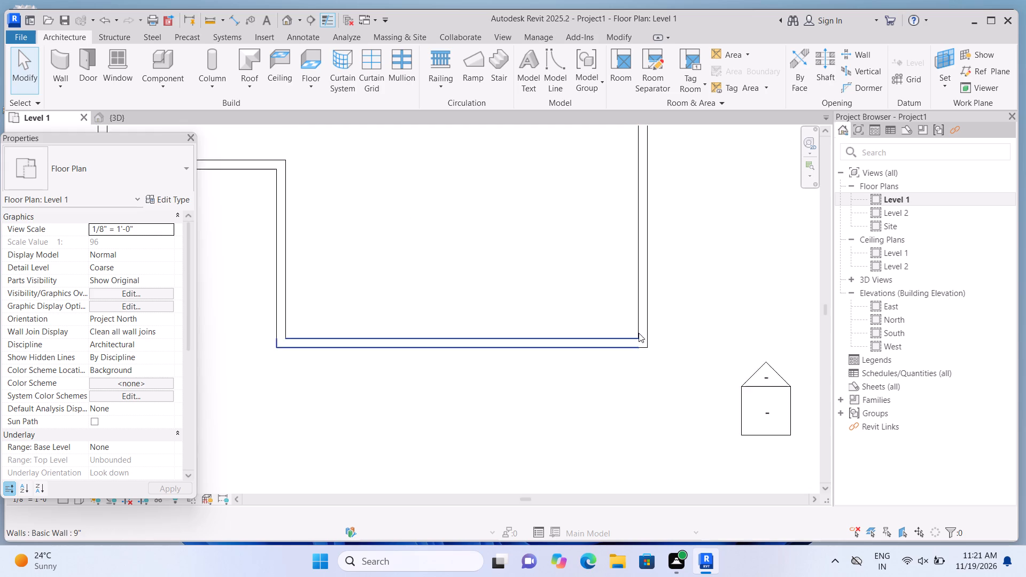
pyautogui.scroll(3, 639, 333)
pyautogui.click(641, 339)
pyautogui.click(644, 331)
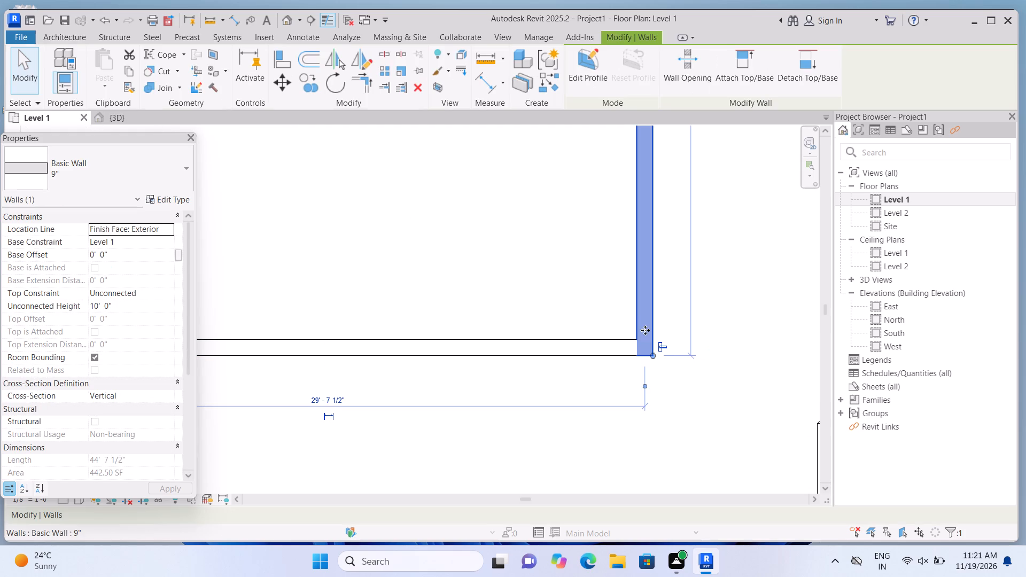
pyautogui.scroll(-5, 649, 331)
pyautogui.press('Escape')
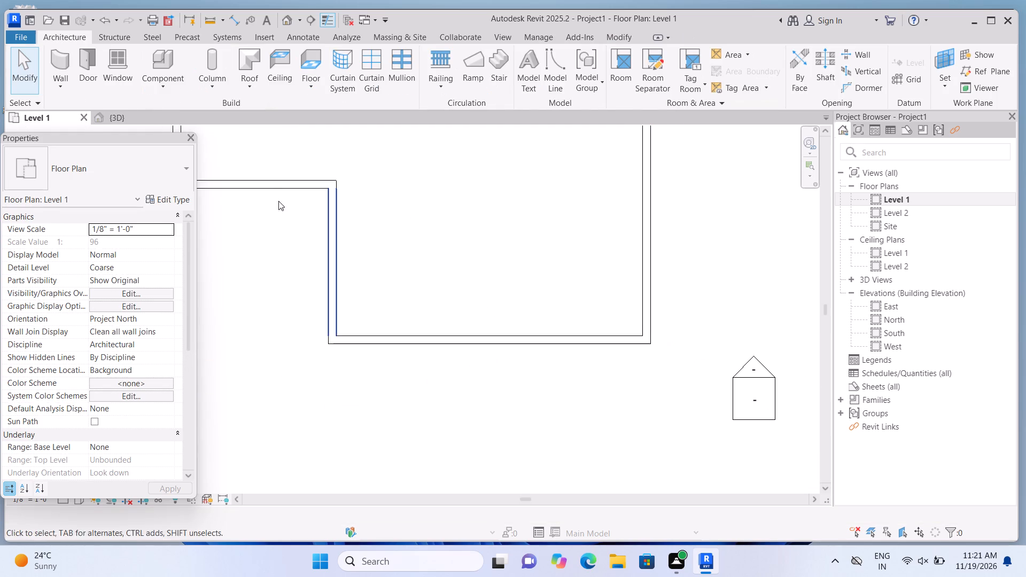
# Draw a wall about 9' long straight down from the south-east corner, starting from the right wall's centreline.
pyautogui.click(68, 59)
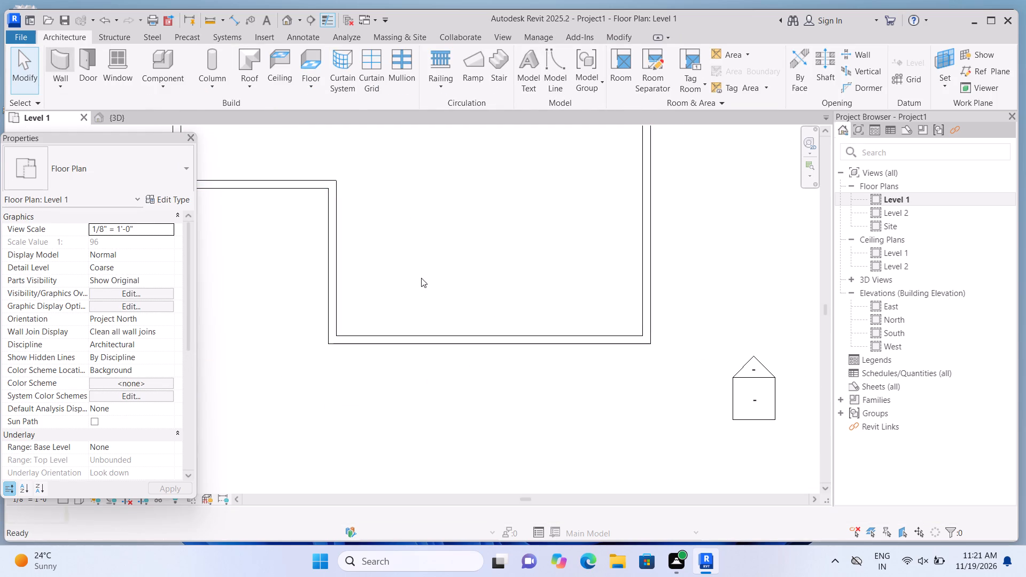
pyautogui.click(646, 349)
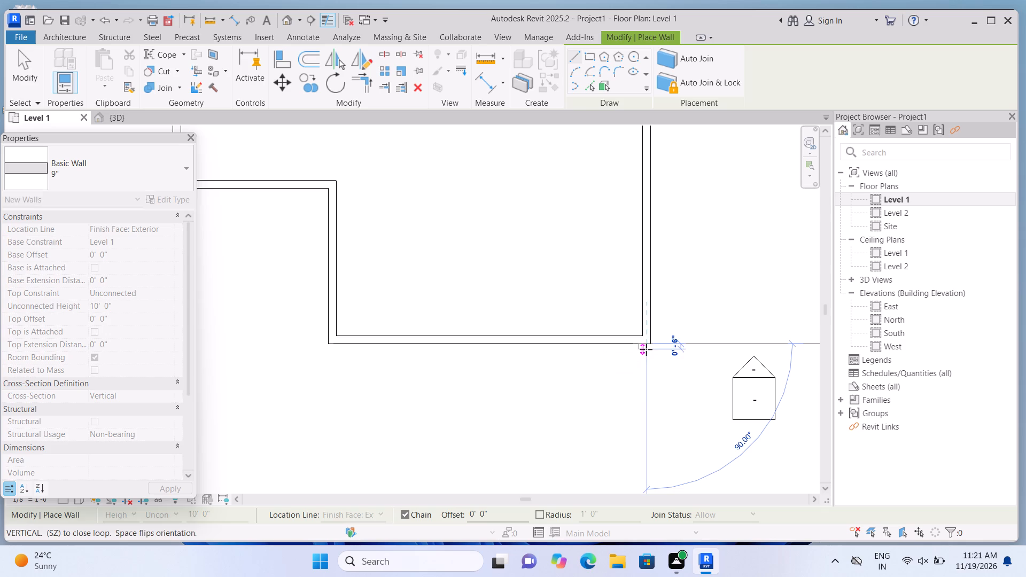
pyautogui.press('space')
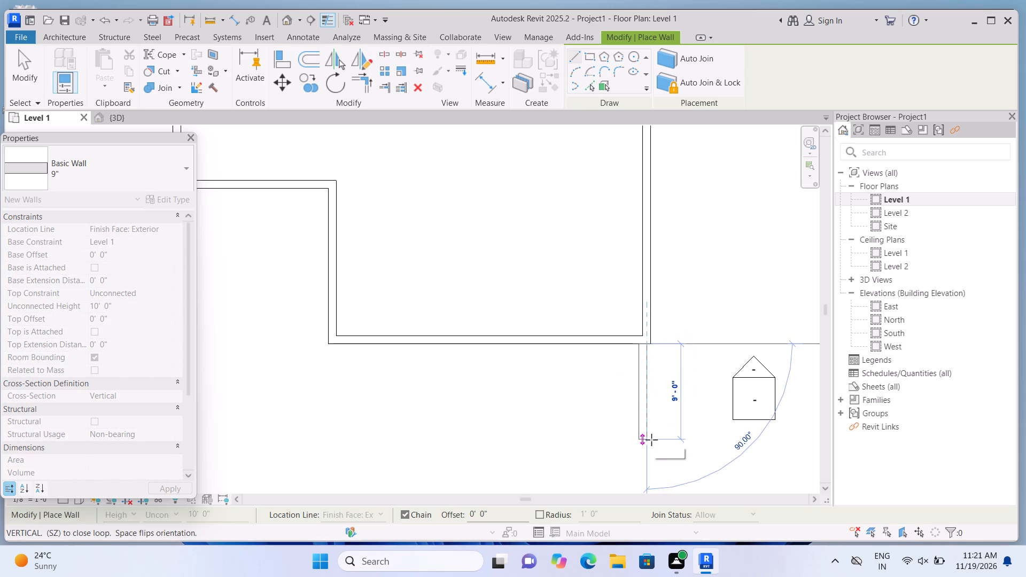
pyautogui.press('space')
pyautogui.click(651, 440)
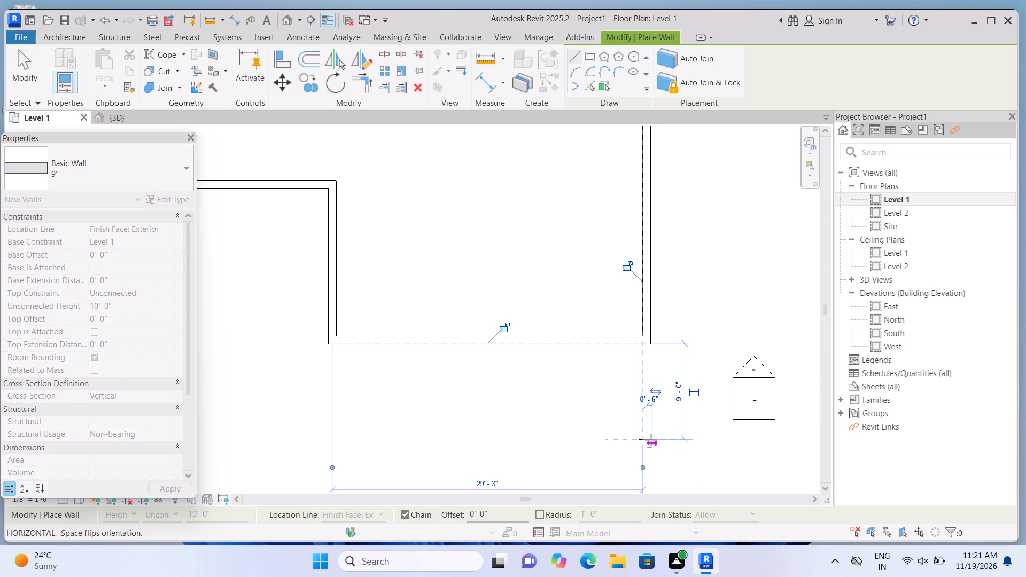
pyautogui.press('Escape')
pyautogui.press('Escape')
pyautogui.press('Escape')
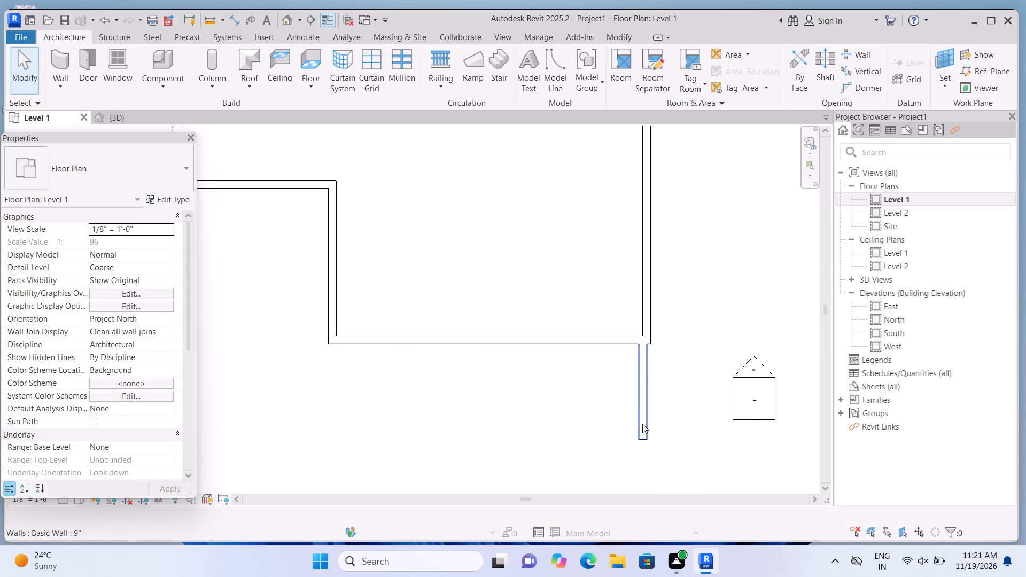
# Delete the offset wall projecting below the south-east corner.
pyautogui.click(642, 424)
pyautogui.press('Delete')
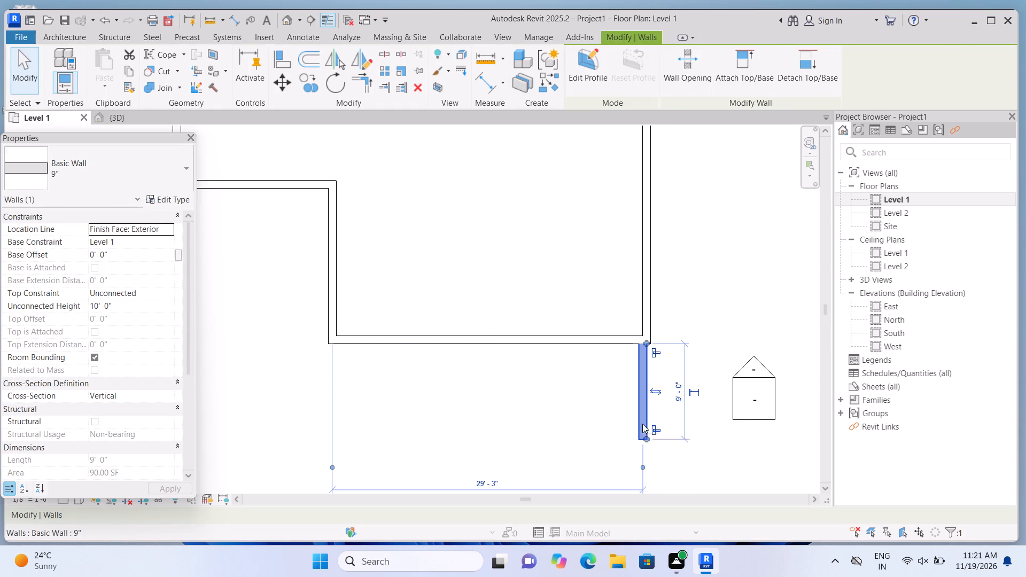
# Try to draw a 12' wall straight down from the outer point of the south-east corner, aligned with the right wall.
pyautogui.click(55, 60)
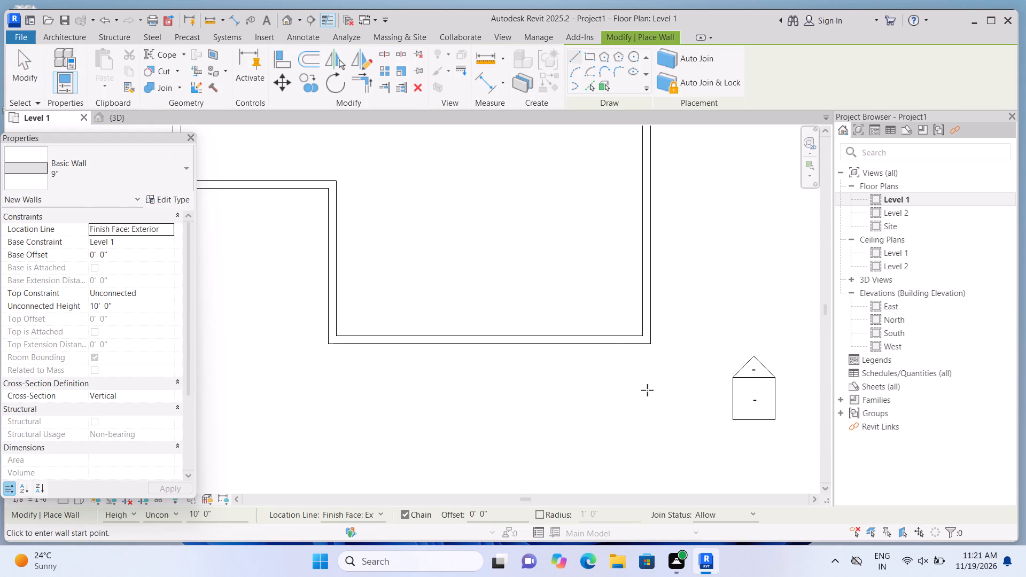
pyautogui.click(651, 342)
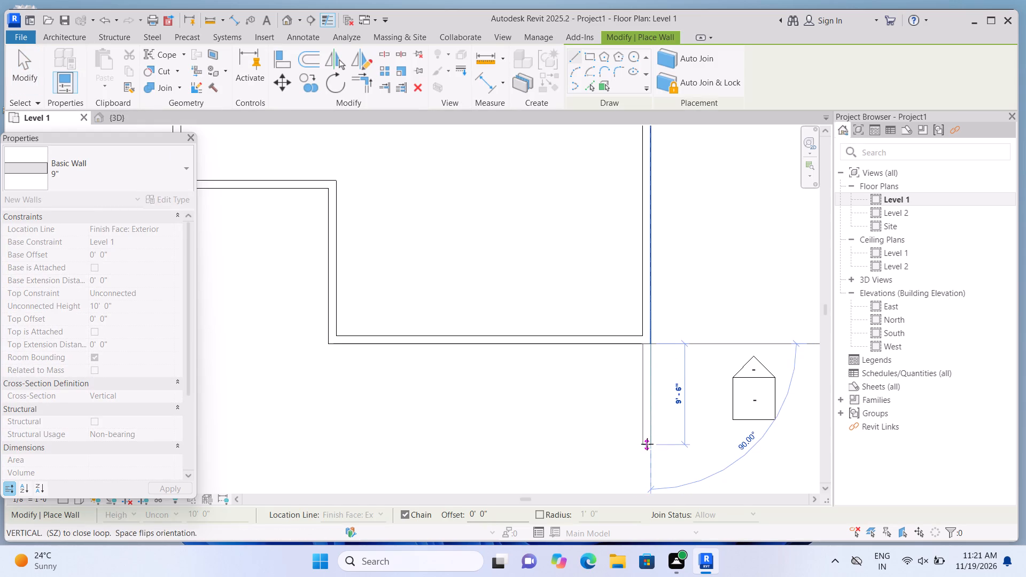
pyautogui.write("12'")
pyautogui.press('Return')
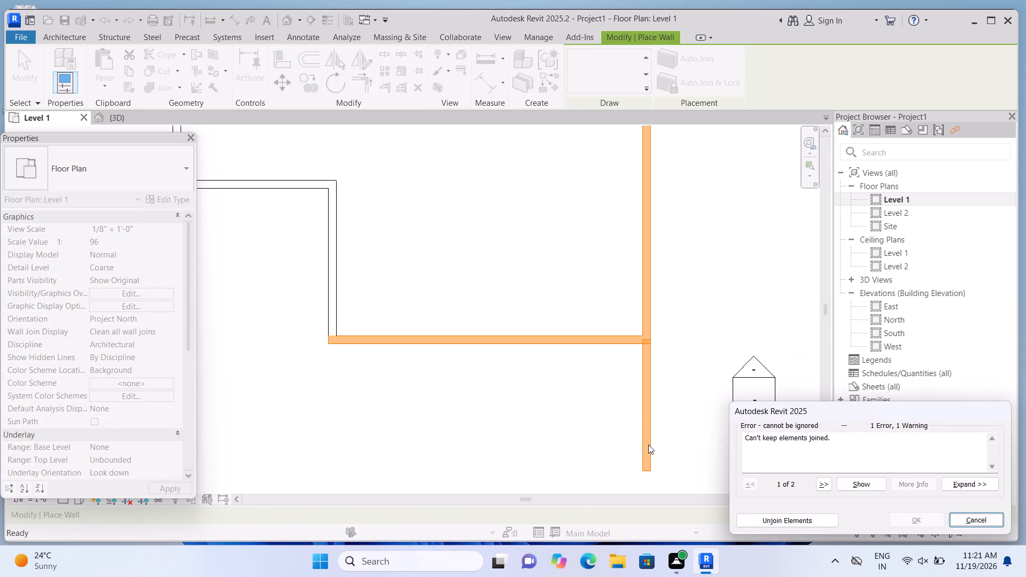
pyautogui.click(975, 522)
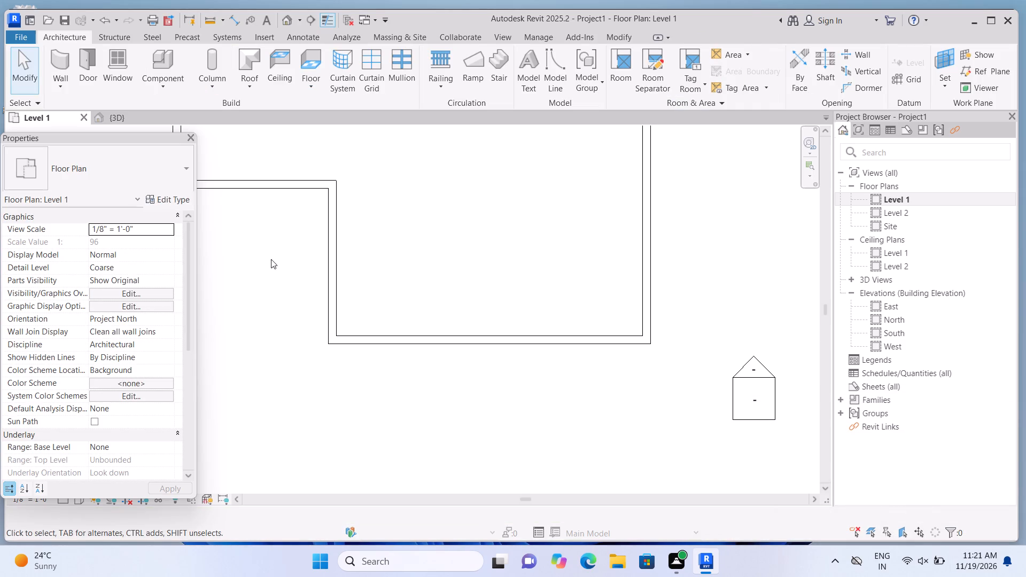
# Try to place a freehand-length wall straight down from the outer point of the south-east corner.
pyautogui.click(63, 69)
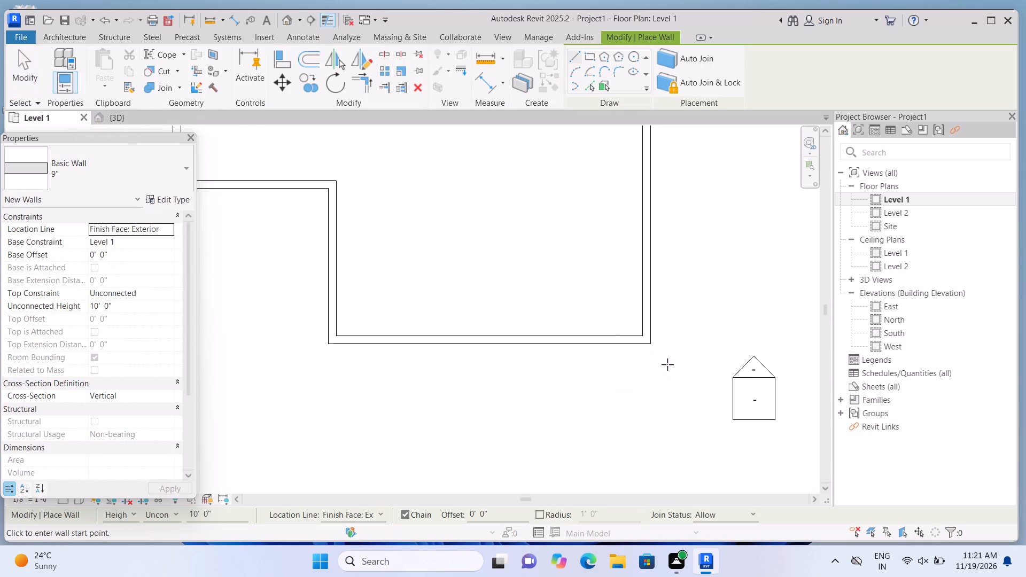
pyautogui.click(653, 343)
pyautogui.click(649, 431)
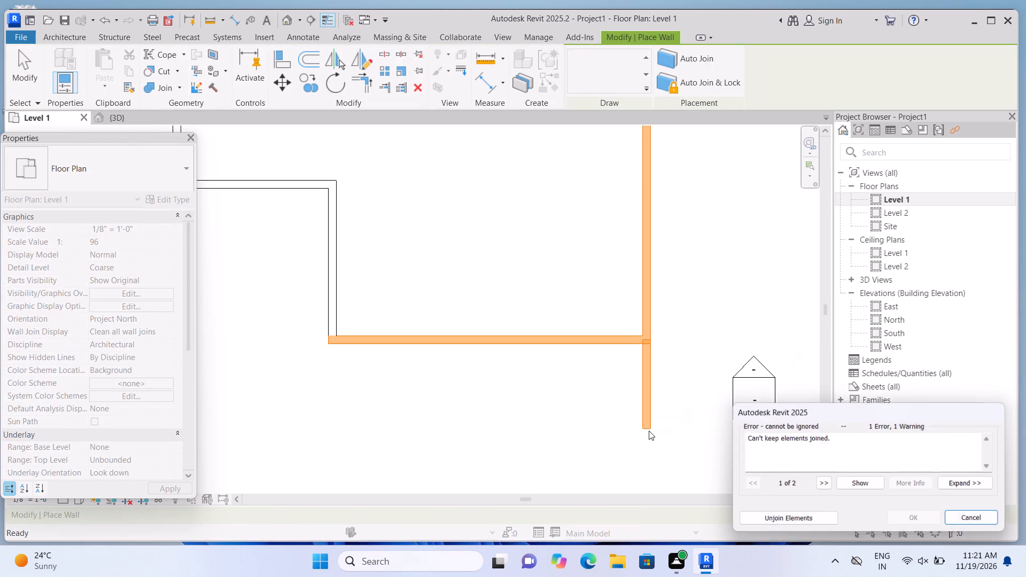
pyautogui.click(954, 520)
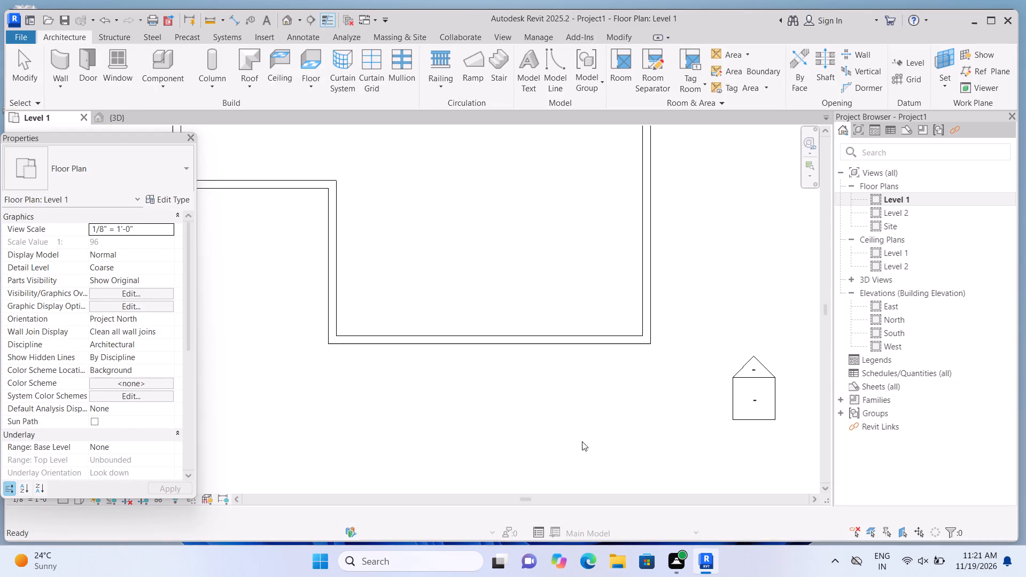
# Inspect the L-shaped wall outline, both as a whole and around its bottom wall and south-east corner.
pyautogui.scroll(2, 620, 367)
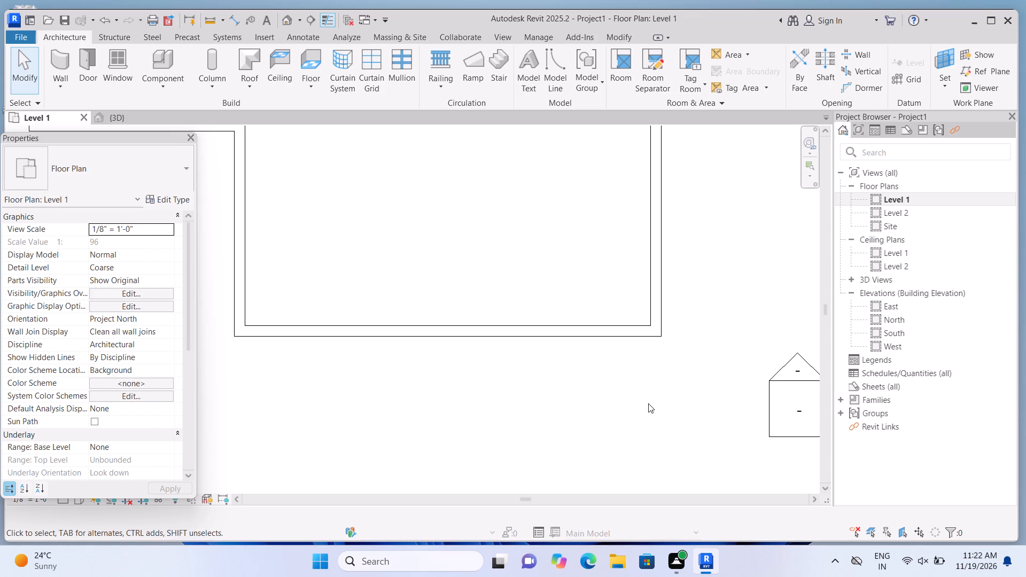
pyautogui.scroll(-3, 638, 408)
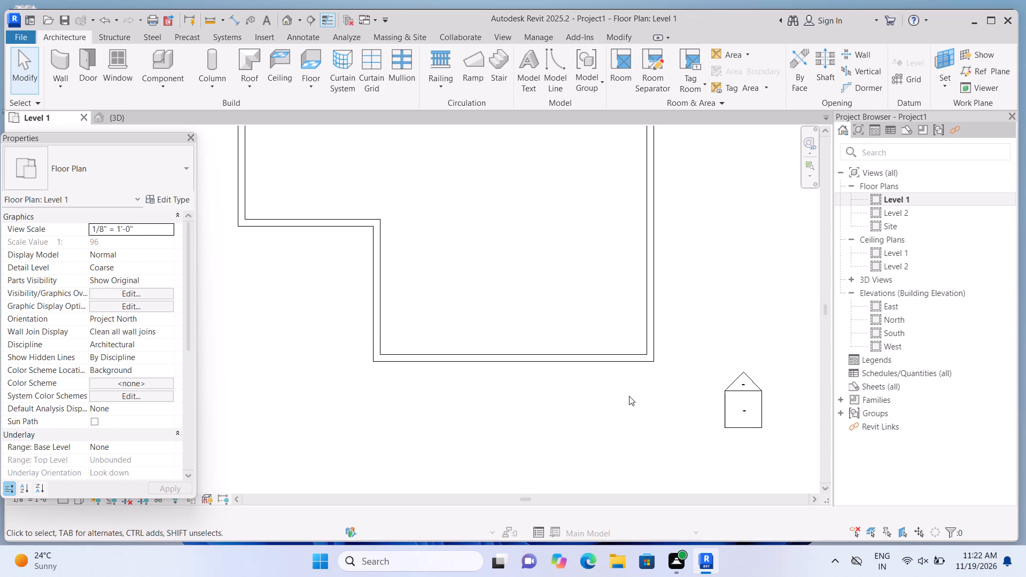
pyautogui.moveTo(628, 402); pyautogui.dragTo(643, 458, button='middle')
pyautogui.scroll(-8, 646, 456)
pyautogui.scroll(2, 600, 368)
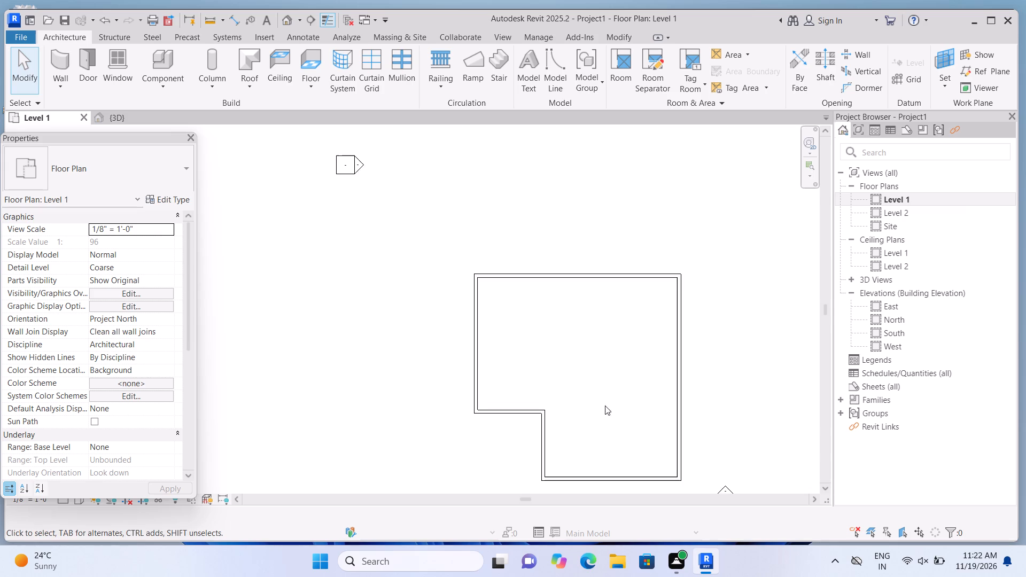
pyautogui.scroll(2, 605, 406)
pyautogui.moveTo(621, 444); pyautogui.dragTo(594, 356, button='middle')
pyautogui.scroll(7, 605, 367)
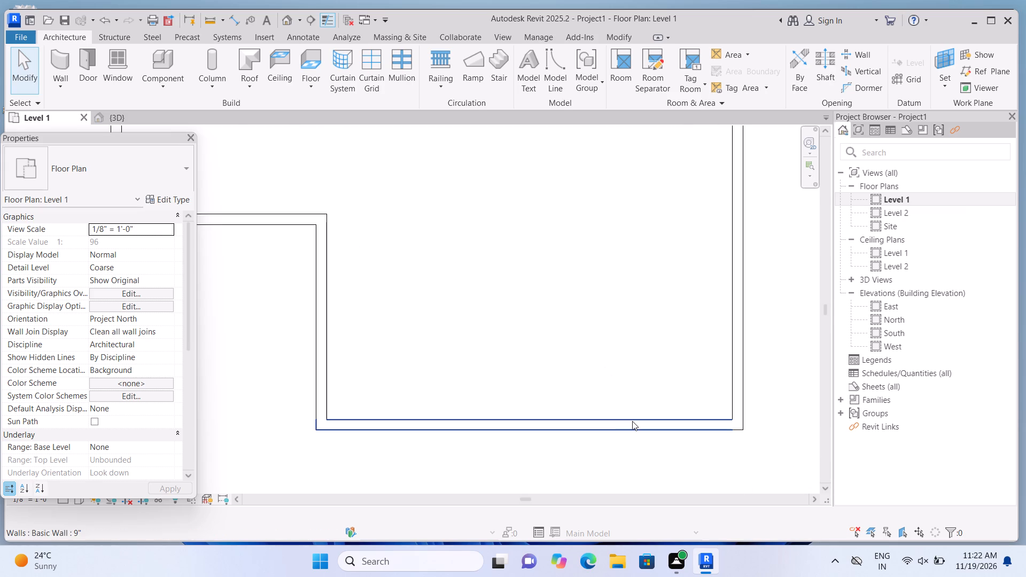
pyautogui.scroll(-5, 641, 411)
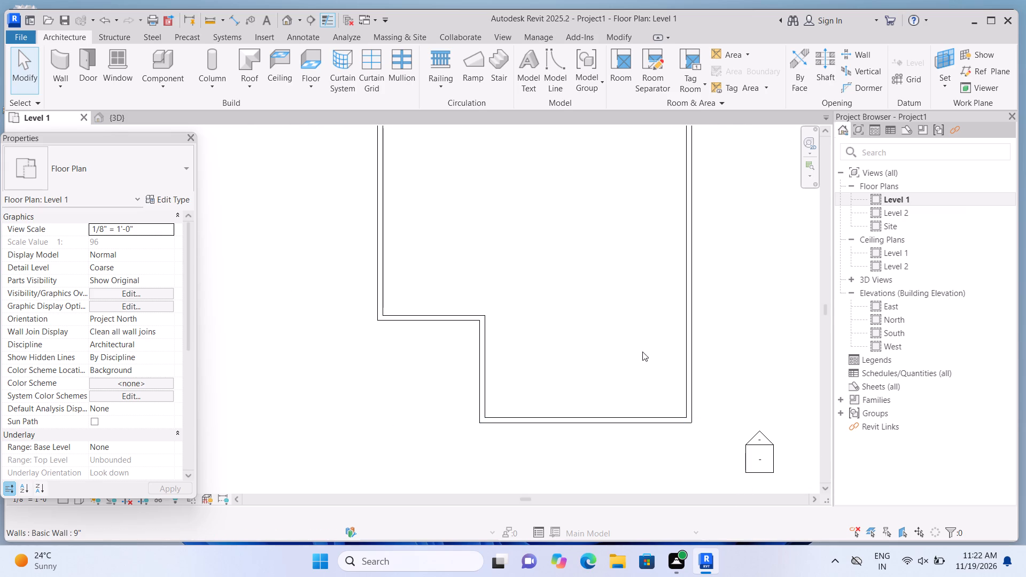
pyautogui.scroll(-3, 652, 356)
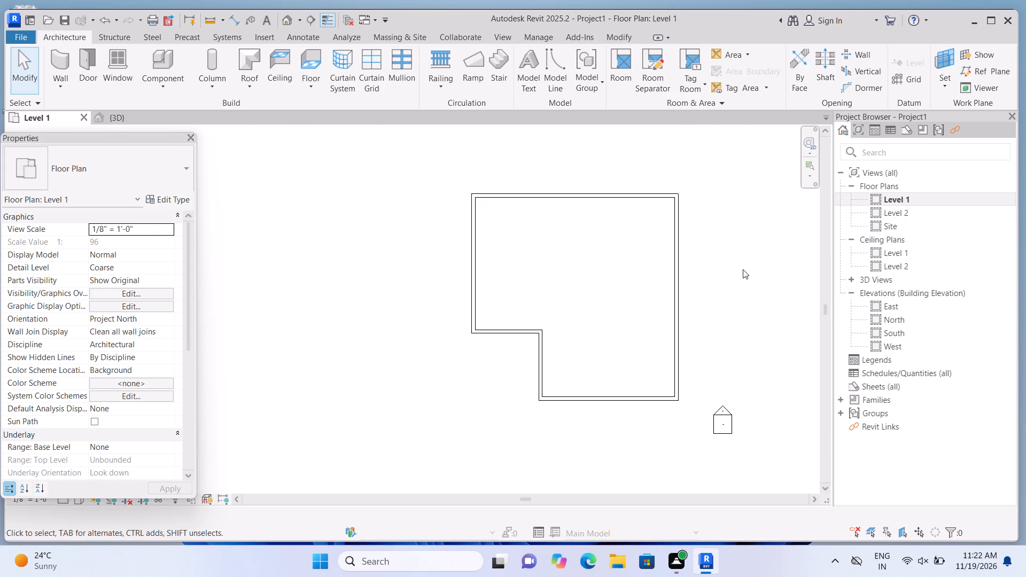
# Examine the L-shaped perimeter walls, their bottom corners and the bottom wall's properties.
pyautogui.scroll(5, 743, 269)
pyautogui.scroll(-5, 736, 275)
pyautogui.scroll(2, 664, 407)
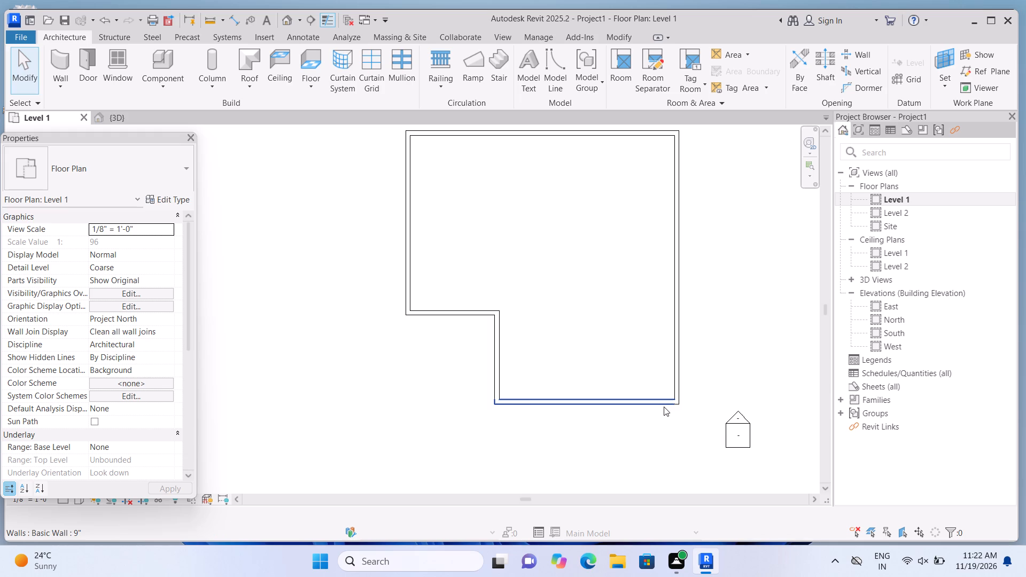
pyautogui.scroll(7, 664, 407)
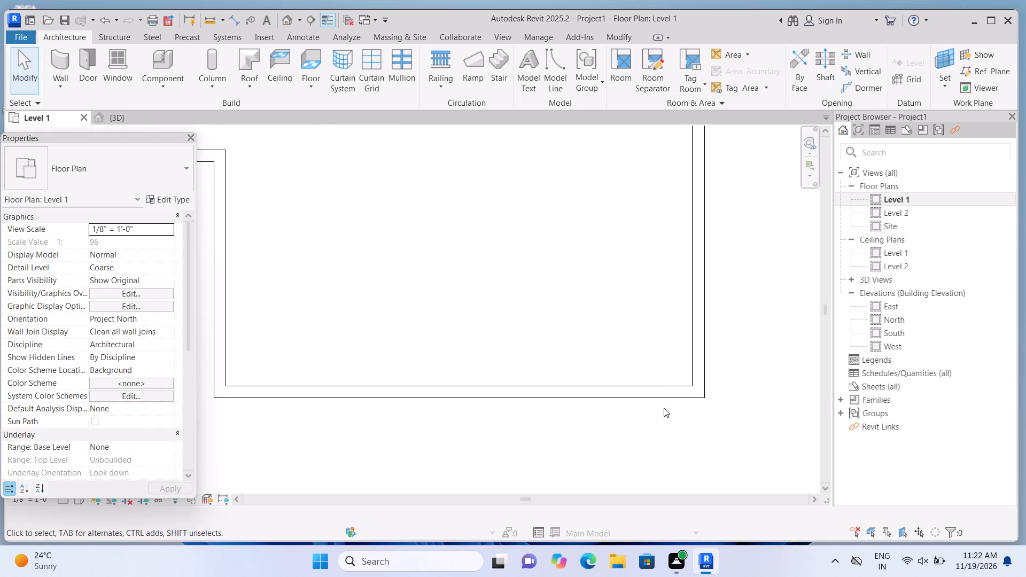
pyautogui.scroll(2, 664, 408)
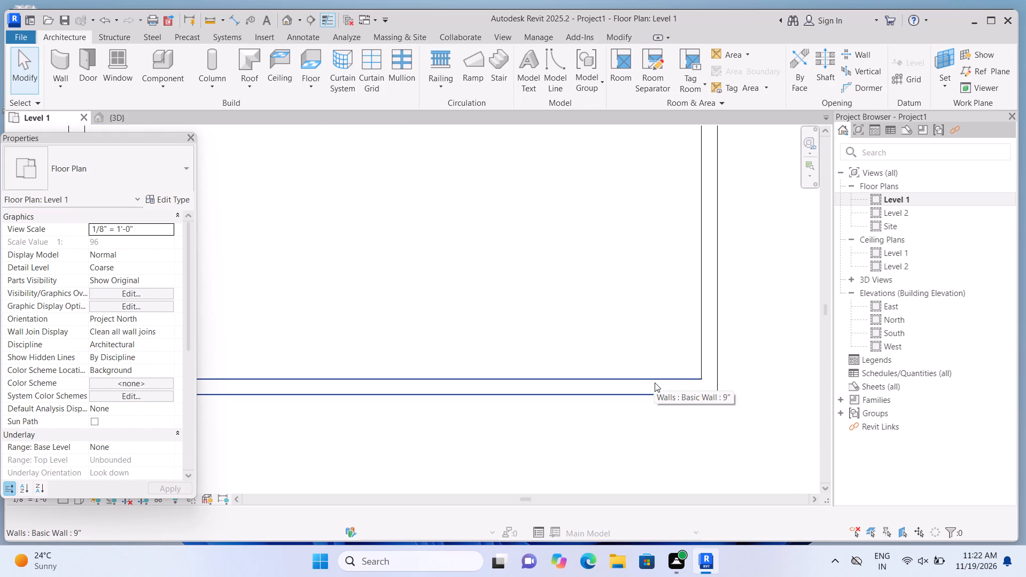
pyautogui.scroll(-11, 667, 384)
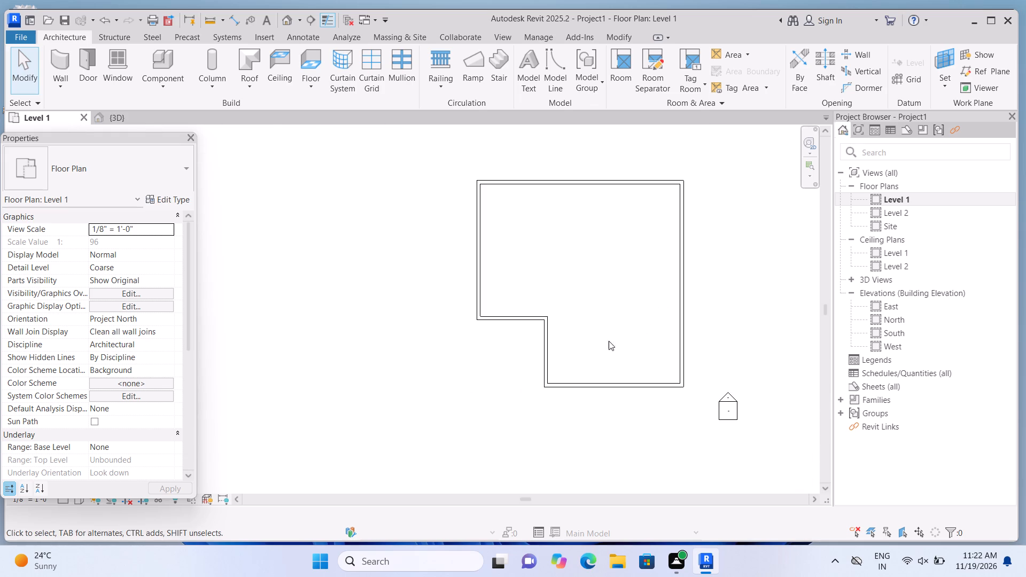
pyautogui.moveTo(566, 385); pyautogui.dragTo(547, 396, button='middle')
pyautogui.scroll(2, 649, 326)
pyautogui.scroll(1, 716, 220)
pyautogui.moveTo(713, 221); pyautogui.dragTo(669, 272, button='middle')
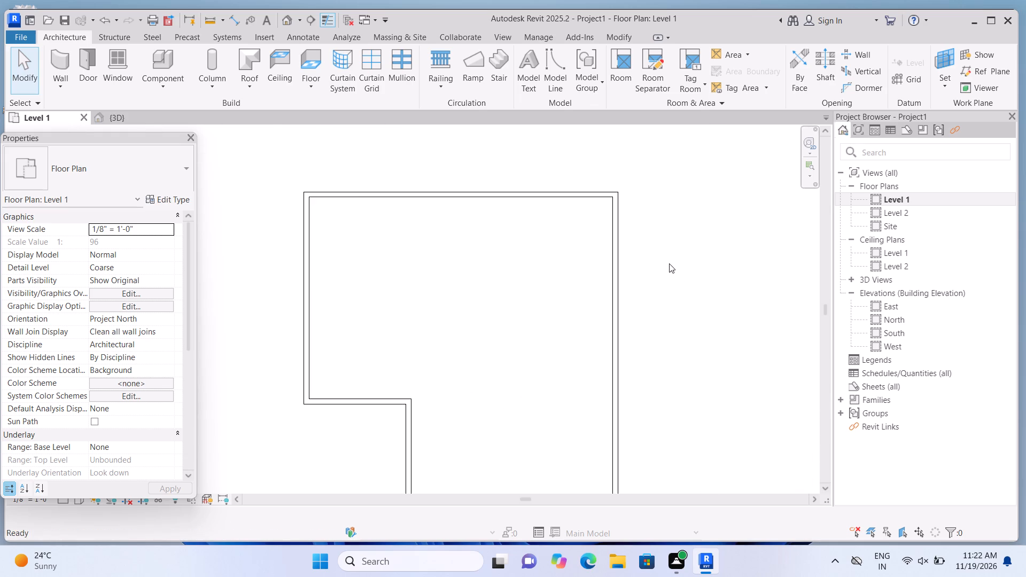
pyautogui.scroll(-3, 688, 258)
pyautogui.scroll(2, 655, 307)
pyautogui.moveTo(590, 444); pyautogui.dragTo(579, 383, button='middle')
pyautogui.scroll(4, 585, 423)
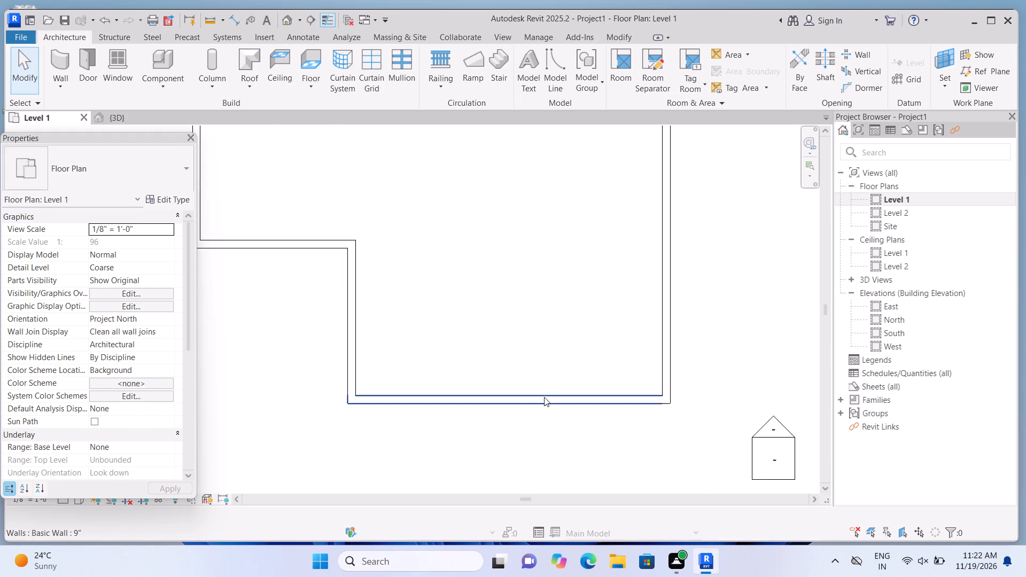
pyautogui.scroll(2, 484, 403)
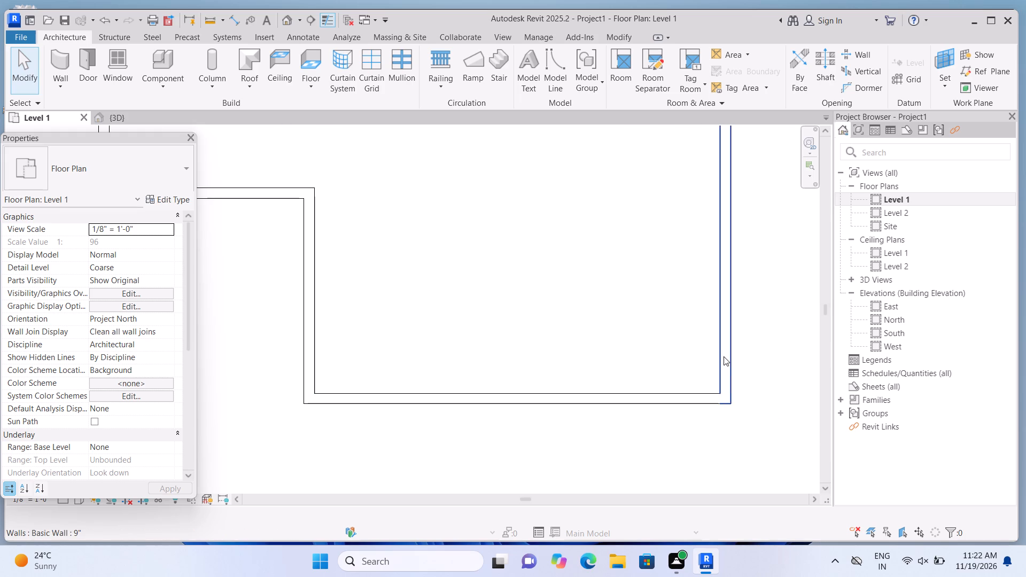
pyautogui.scroll(-2, 601, 342)
pyautogui.middleClick(602, 337)
pyautogui.scroll(-3, 622, 386)
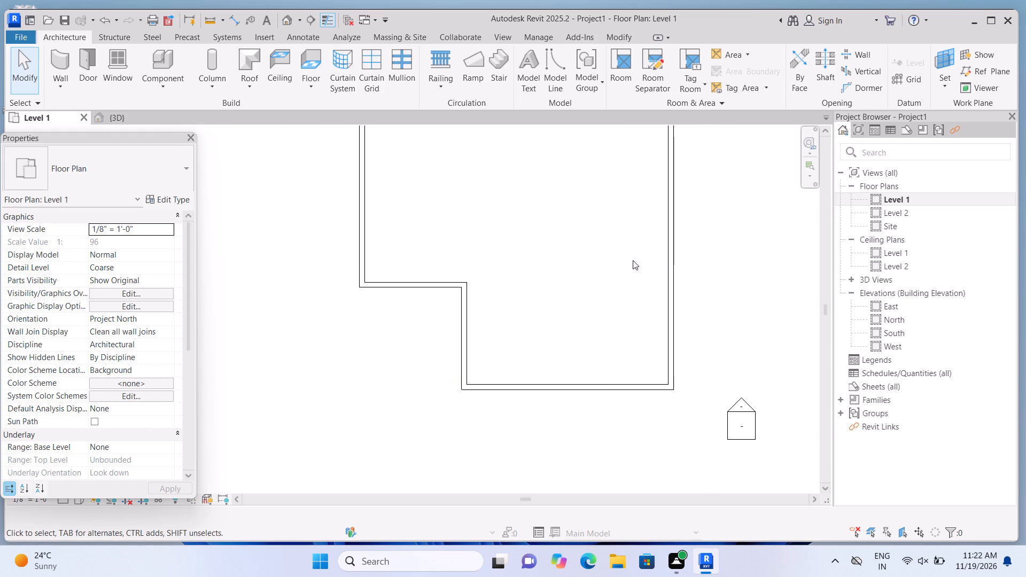
pyautogui.scroll(1, 606, 361)
pyautogui.moveTo(609, 338); pyautogui.dragTo(590, 426, button='middle')
pyautogui.scroll(1, 596, 410)
pyautogui.middleClick(601, 387)
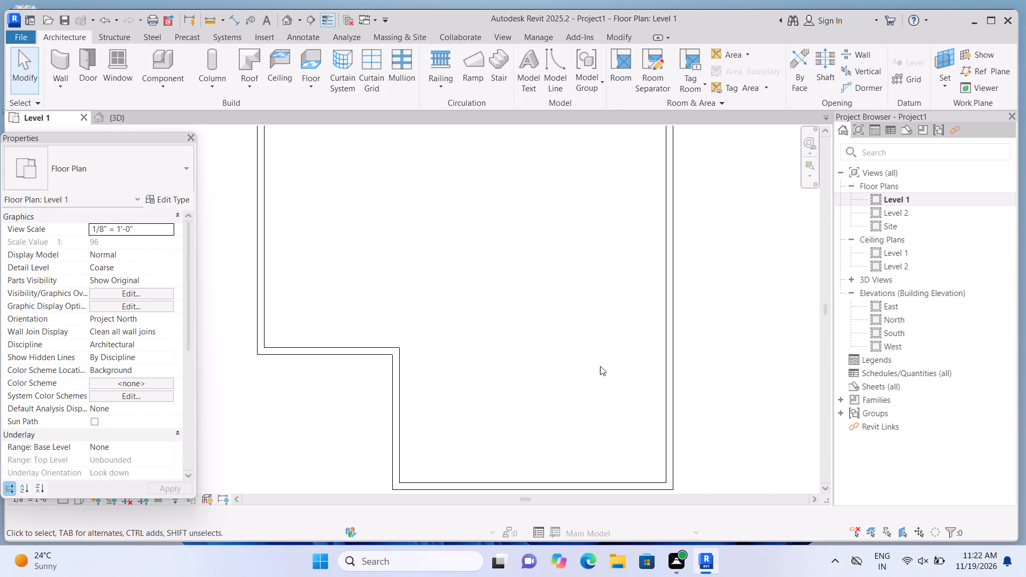
pyautogui.scroll(-3, 616, 340)
pyautogui.scroll(4, 579, 508)
pyautogui.scroll(1, 571, 417)
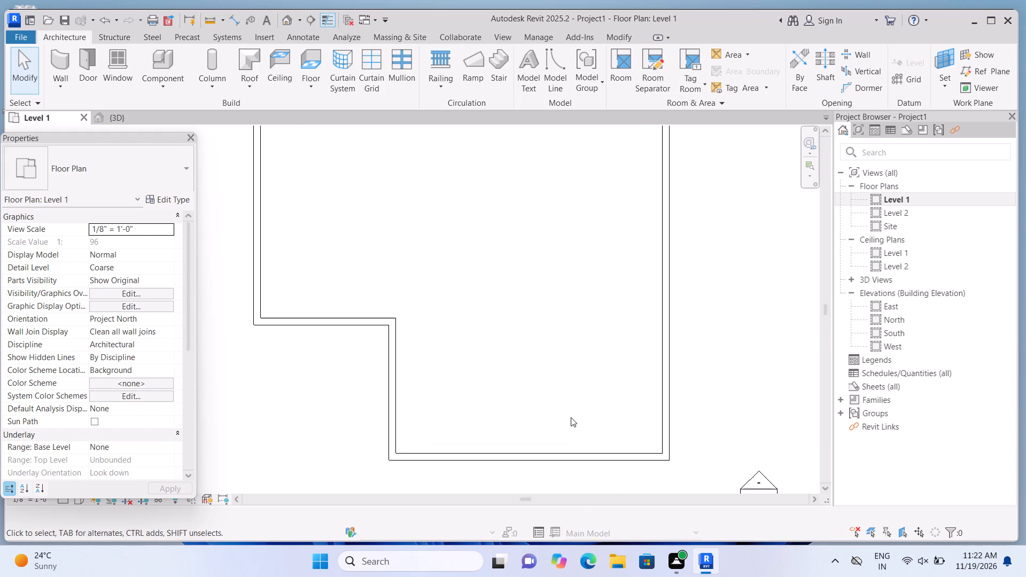
pyautogui.scroll(-3, 558, 445)
pyautogui.moveTo(547, 433); pyautogui.dragTo(543, 397, button='middle')
pyautogui.scroll(3, 545, 396)
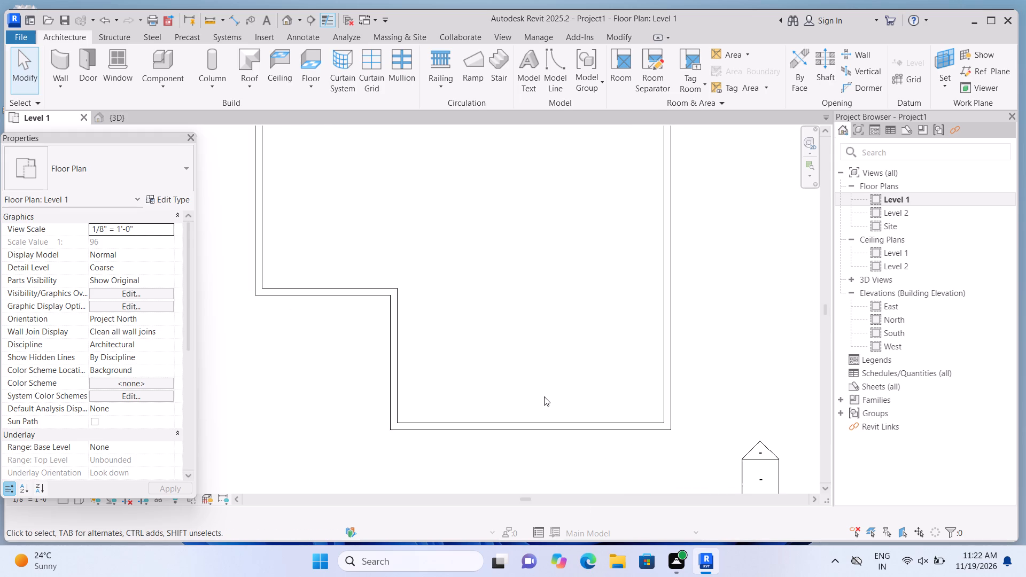
pyautogui.scroll(2, 544, 396)
pyautogui.click(523, 436)
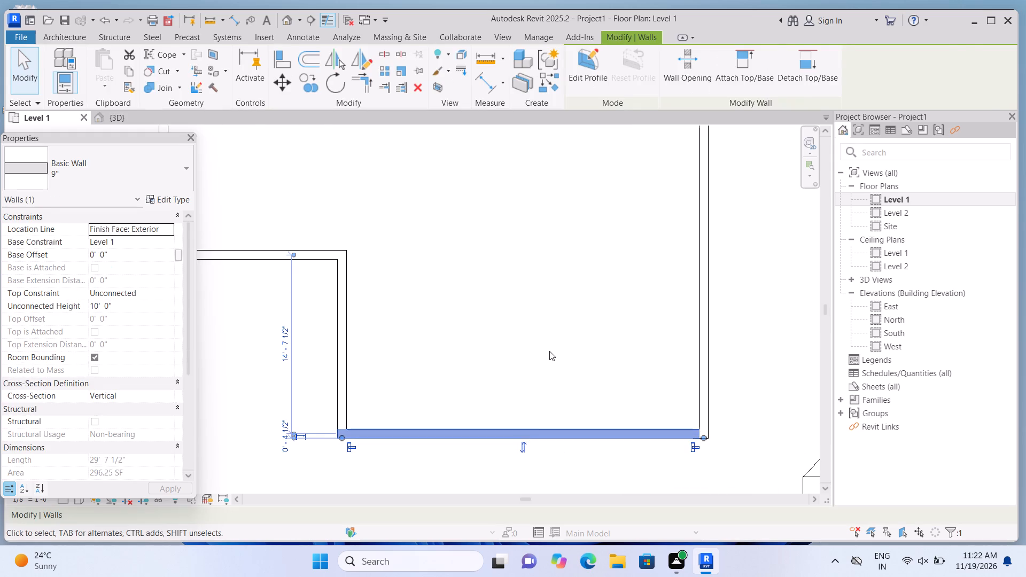
pyautogui.click(549, 351)
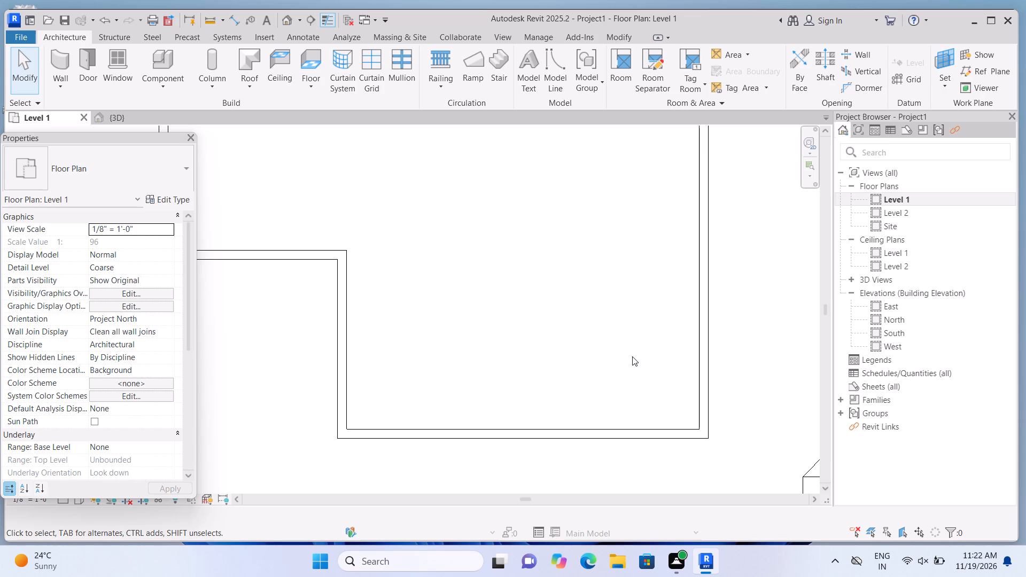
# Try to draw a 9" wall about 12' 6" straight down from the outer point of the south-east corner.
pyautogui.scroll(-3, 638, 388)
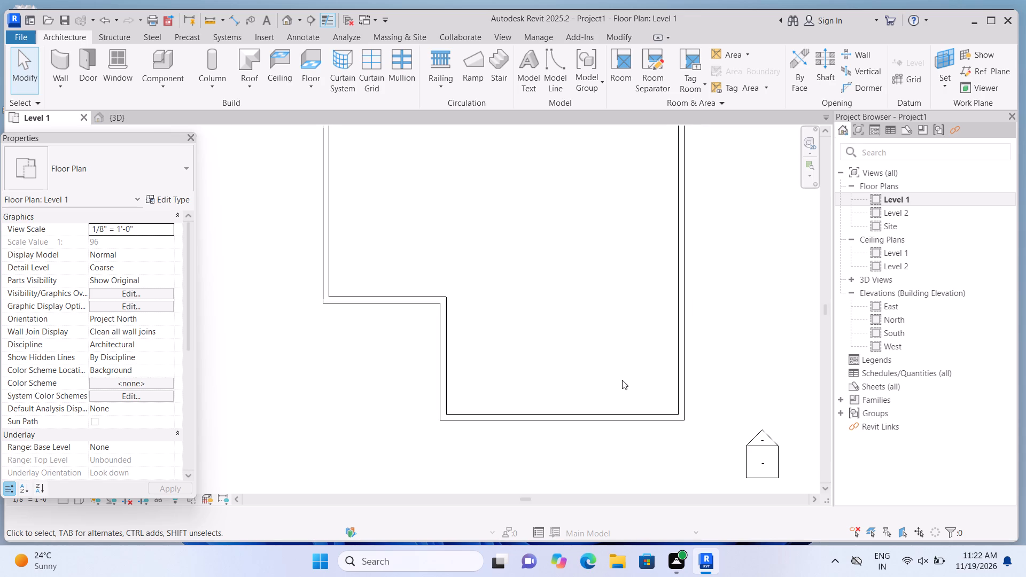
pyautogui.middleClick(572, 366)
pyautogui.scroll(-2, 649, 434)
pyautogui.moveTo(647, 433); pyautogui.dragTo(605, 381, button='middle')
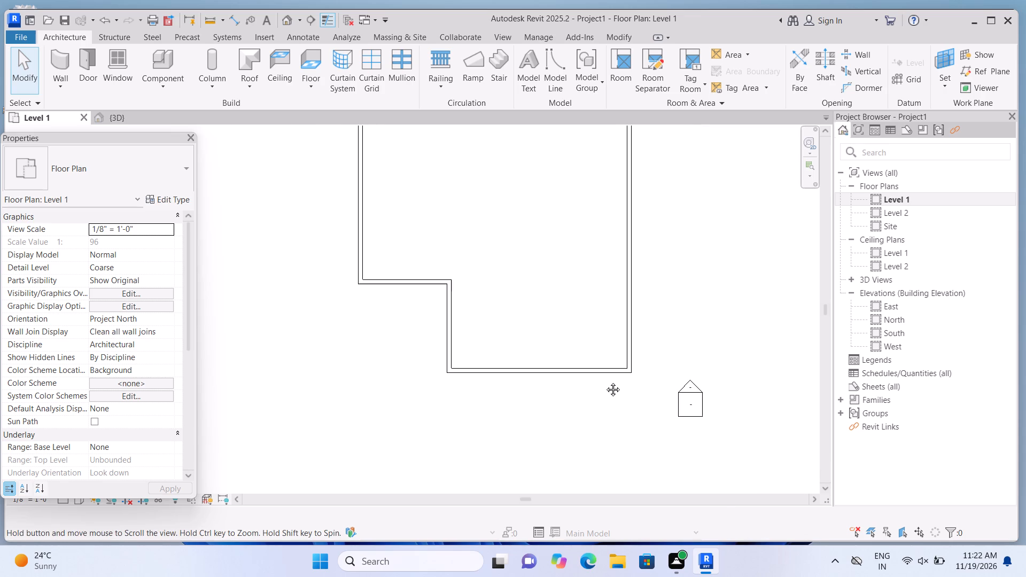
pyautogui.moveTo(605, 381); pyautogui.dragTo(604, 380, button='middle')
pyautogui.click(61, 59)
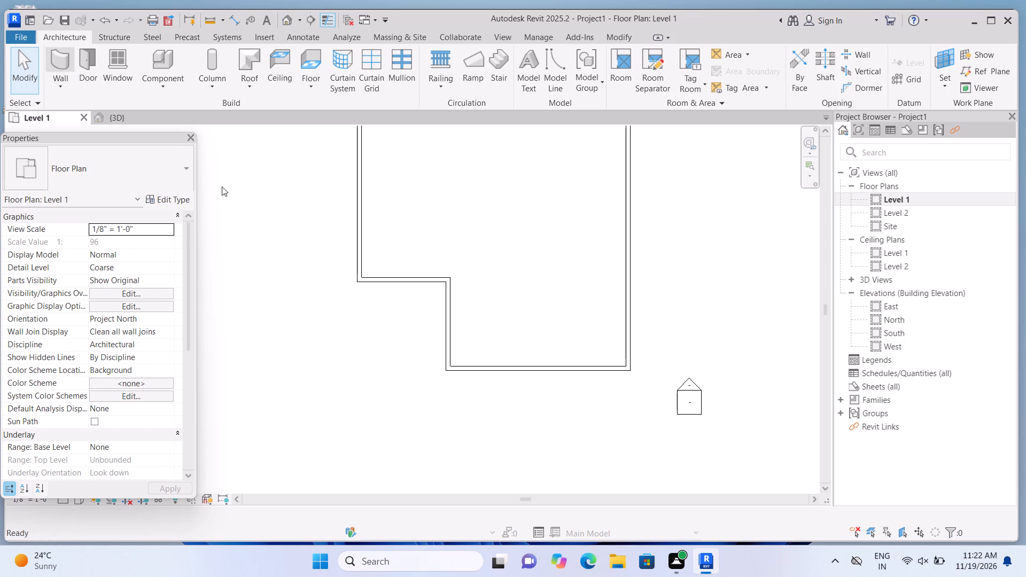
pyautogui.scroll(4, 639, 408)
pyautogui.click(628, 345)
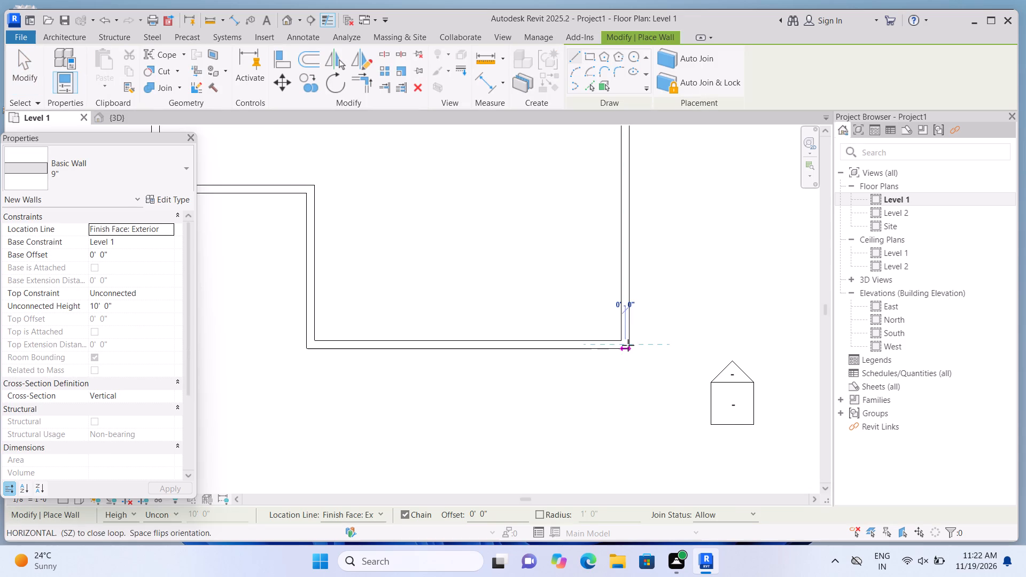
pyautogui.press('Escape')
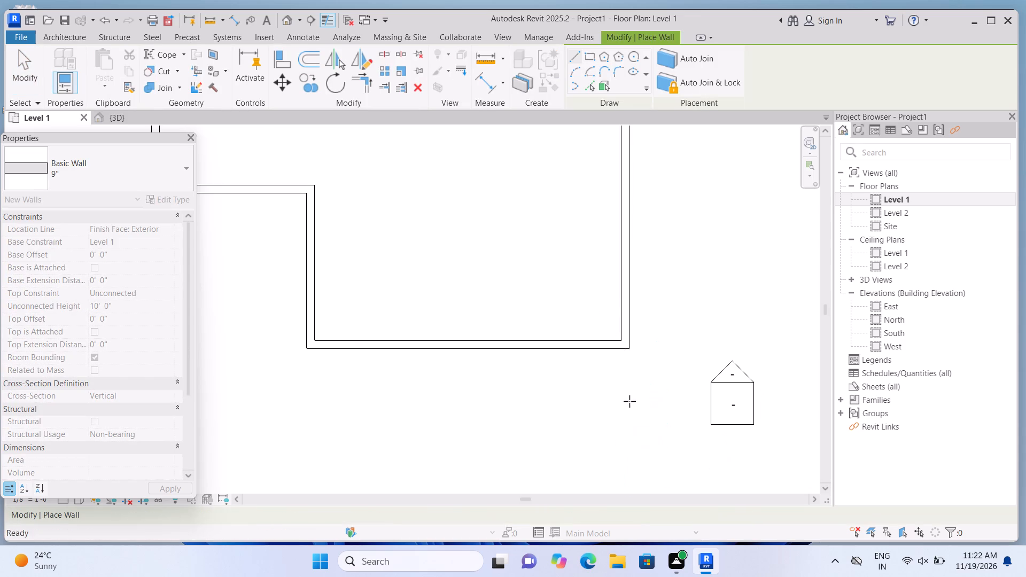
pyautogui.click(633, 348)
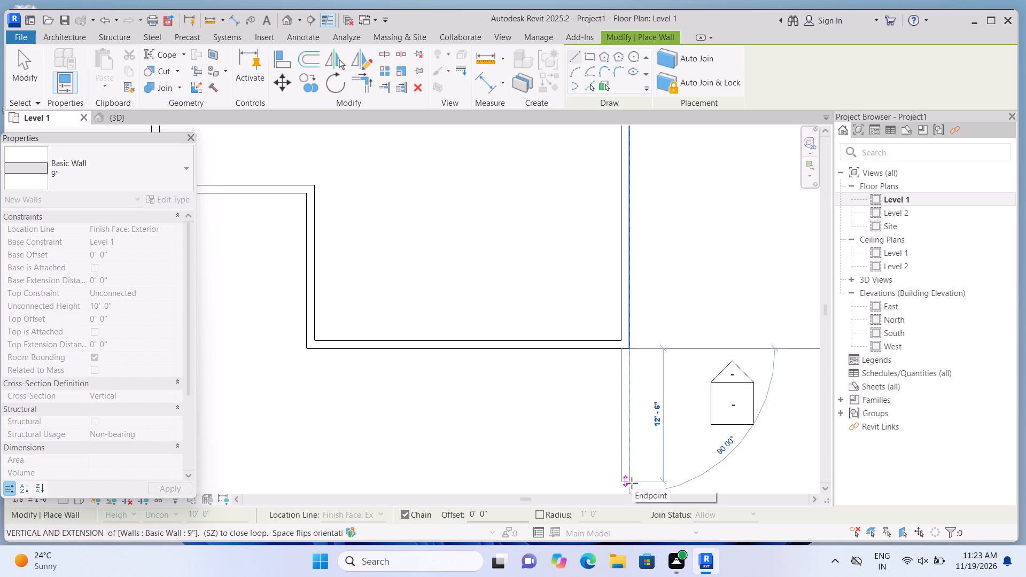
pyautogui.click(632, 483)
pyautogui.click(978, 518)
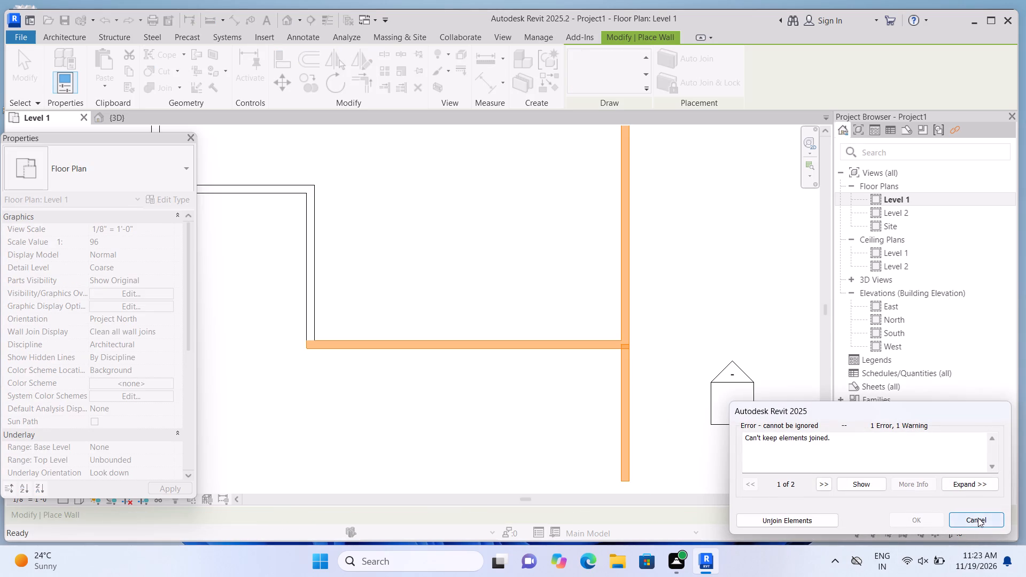
# Draw a horizontal 9" partition from the inner corner of the notch across to the east wall, in line with the notch's horizontal wall.
pyautogui.scroll(-3, 819, 525)
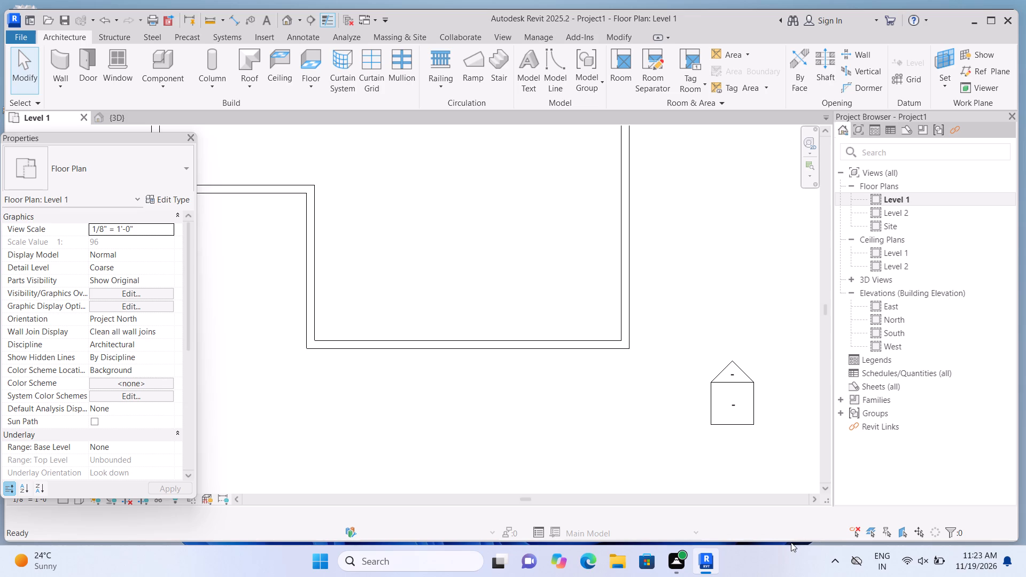
pyautogui.scroll(-7, 791, 542)
pyautogui.scroll(-4, 726, 377)
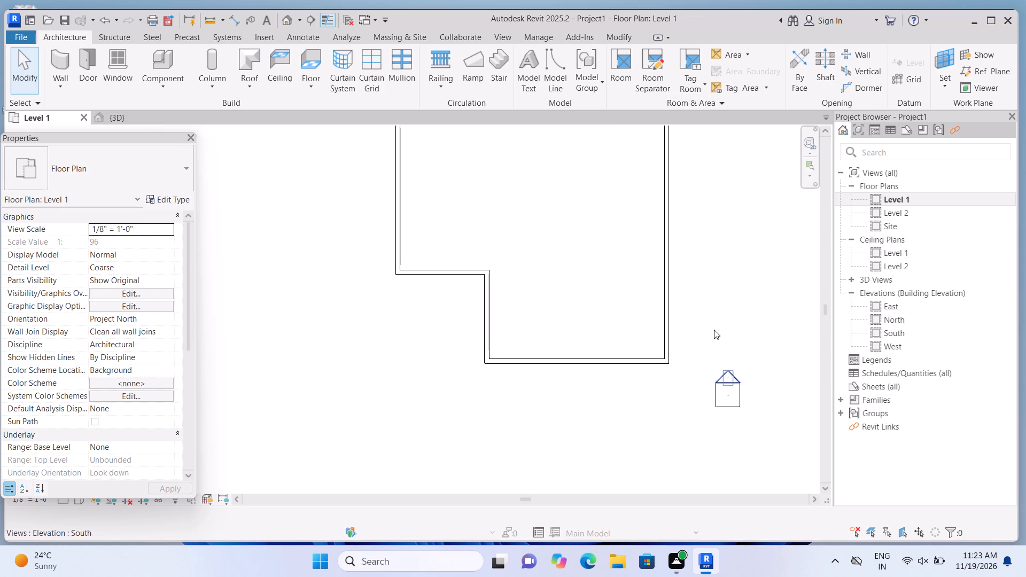
pyautogui.moveTo(699, 333); pyautogui.dragTo(659, 383, button='middle')
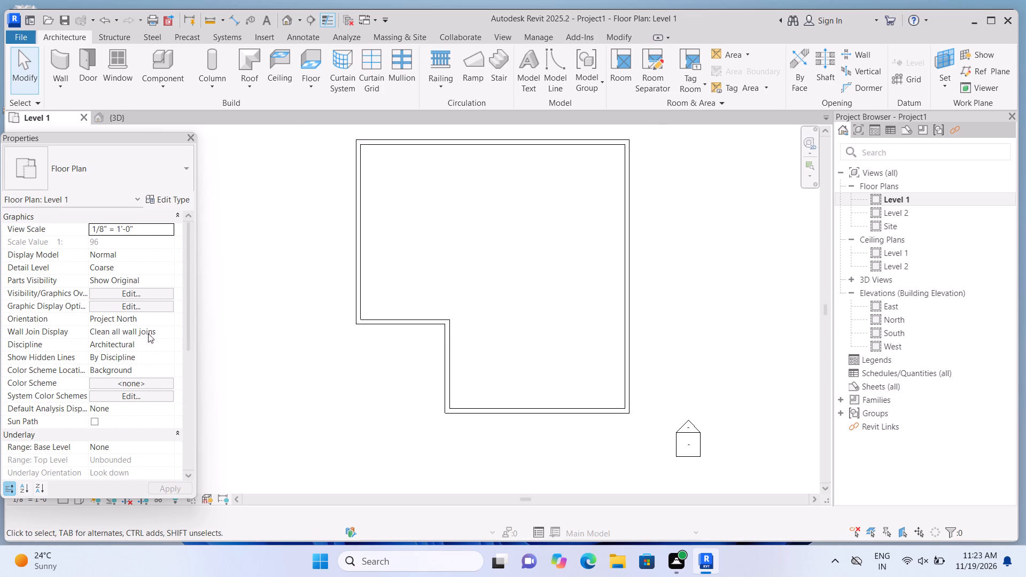
pyautogui.click(56, 57)
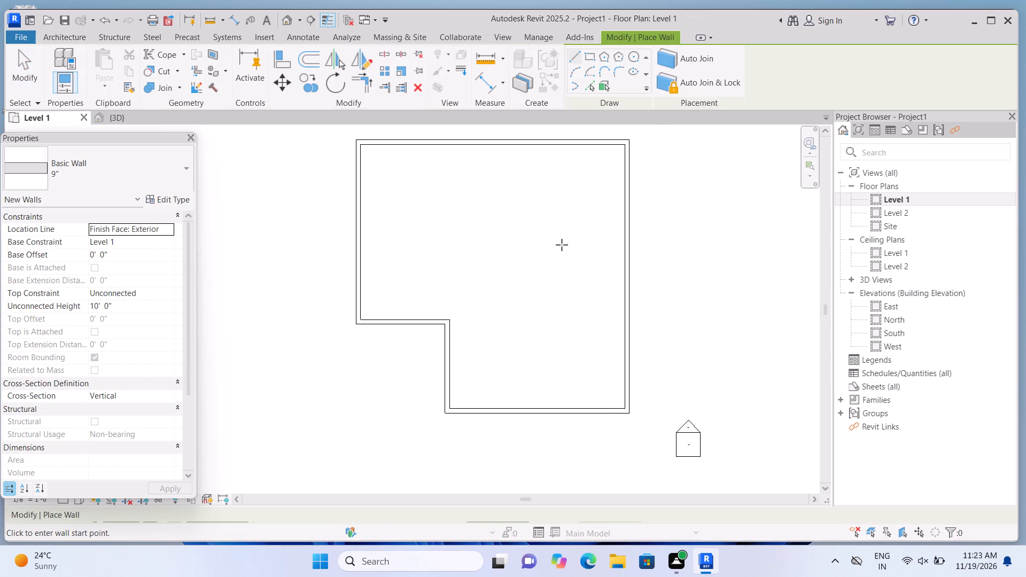
pyautogui.scroll(4, 450, 330)
pyautogui.click(447, 308)
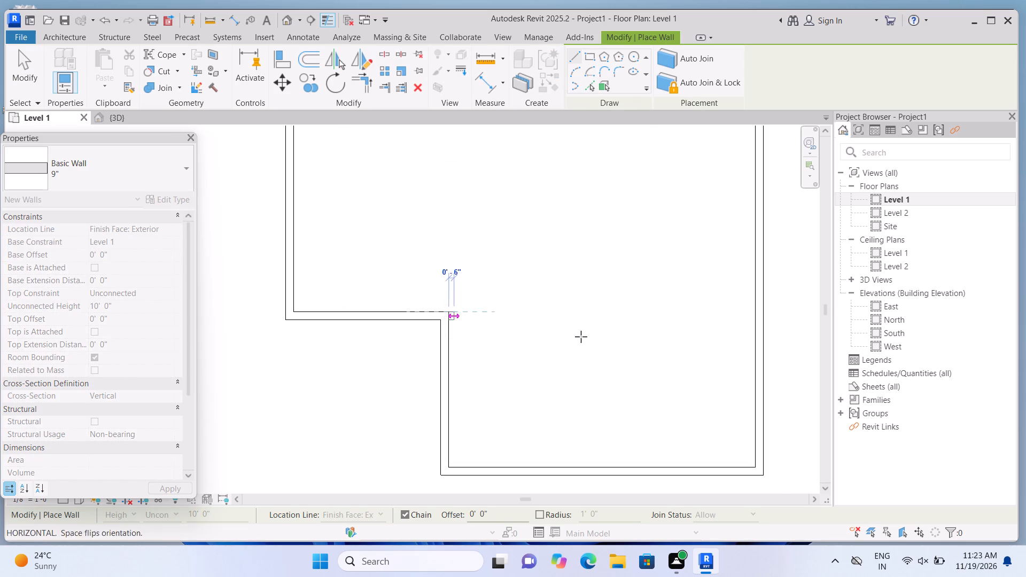
pyautogui.click(660, 314)
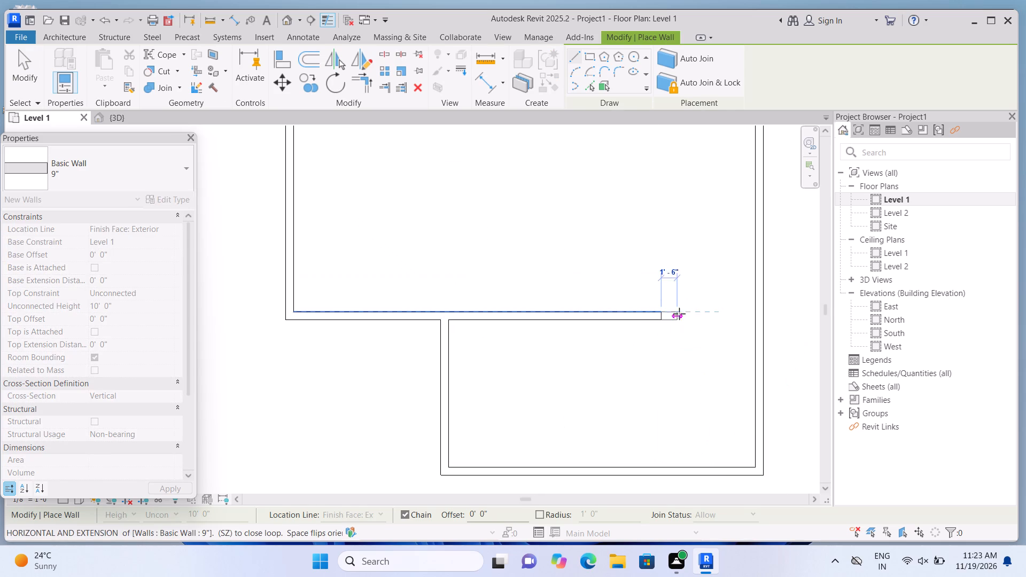
pyautogui.click(755, 313)
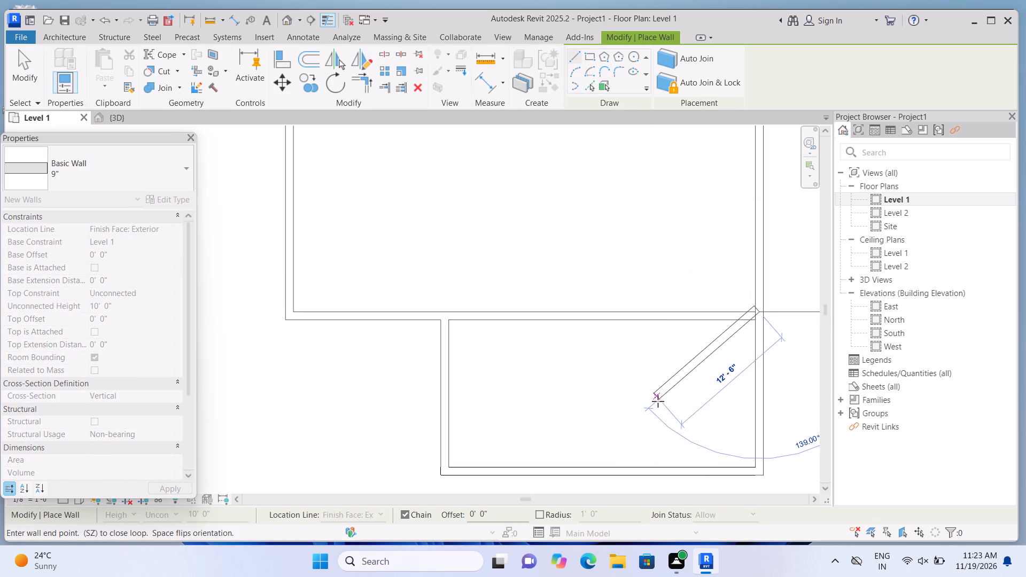
pyautogui.press('Escape')
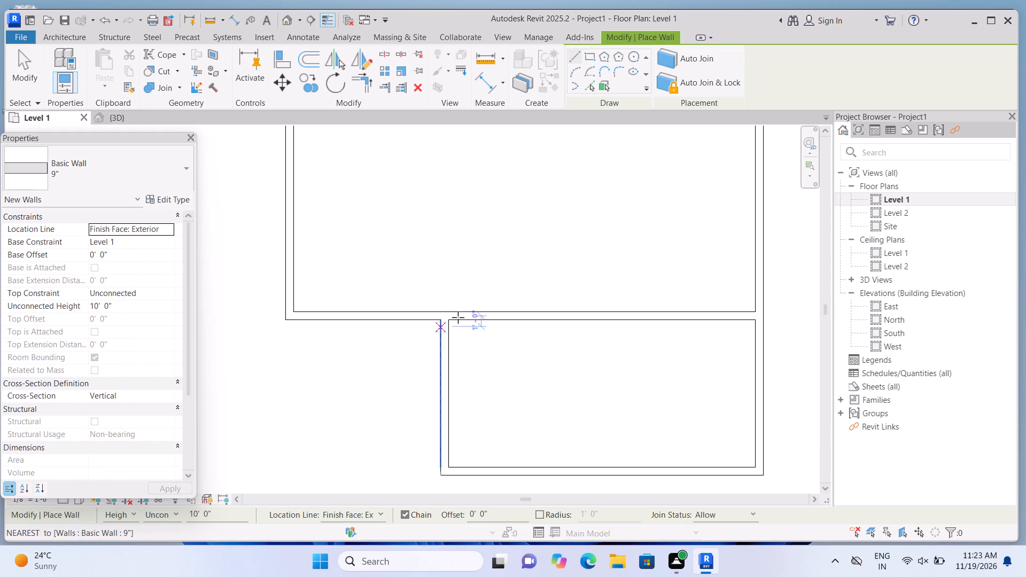
# Draw a vertical partition in the lower wing: a stub about 4' long below the horizontal partition, a gap of about 3', and a segment reaching the bottom wall.
pyautogui.click(513, 324)
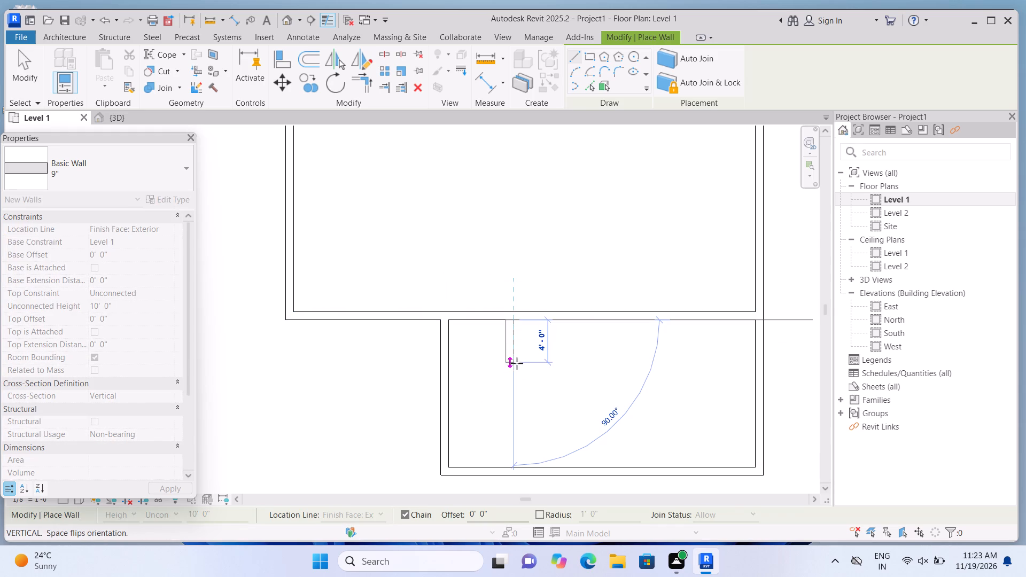
pyautogui.click(513, 361)
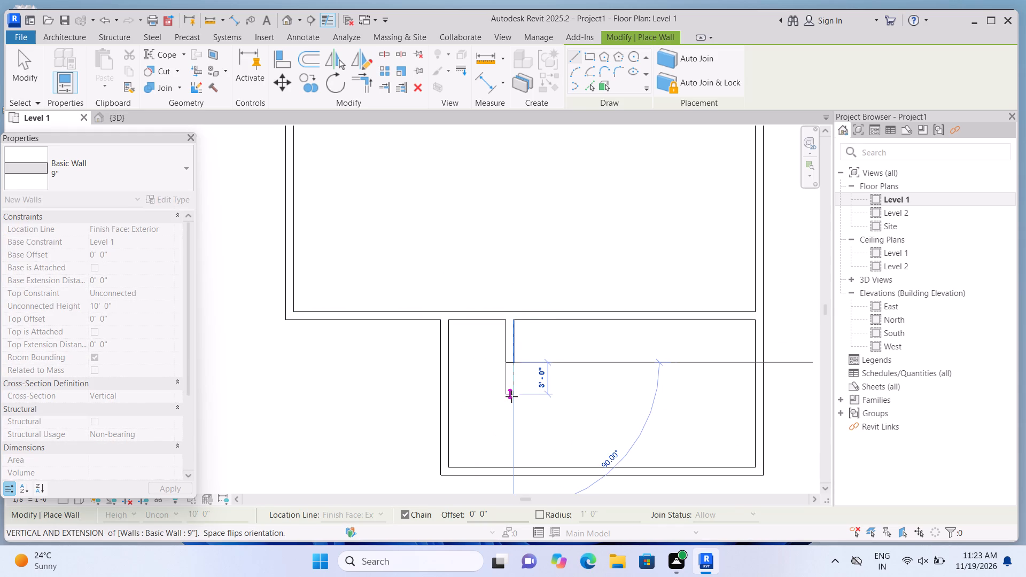
pyautogui.press('Escape')
pyautogui.click(511, 396)
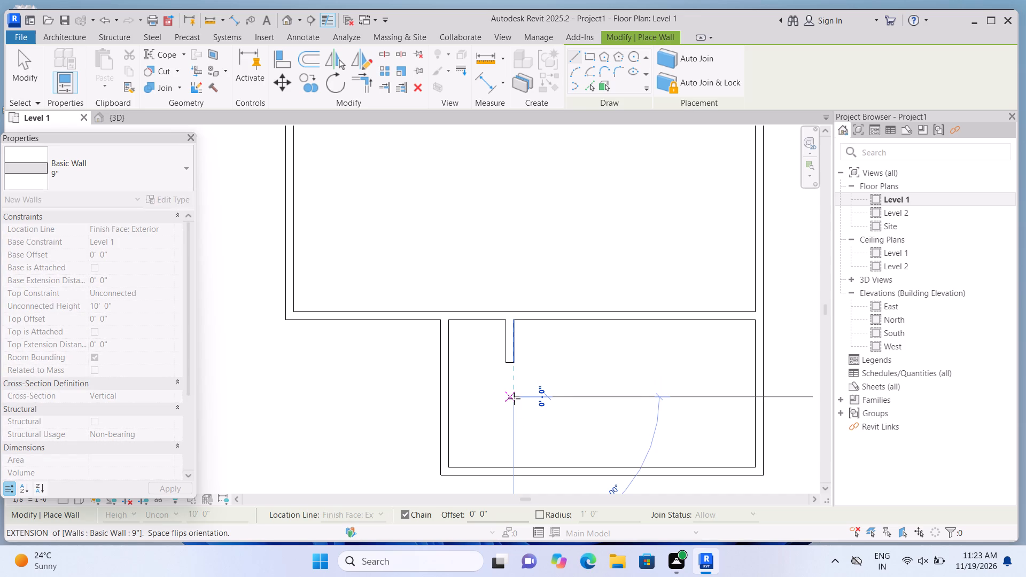
pyautogui.click(510, 467)
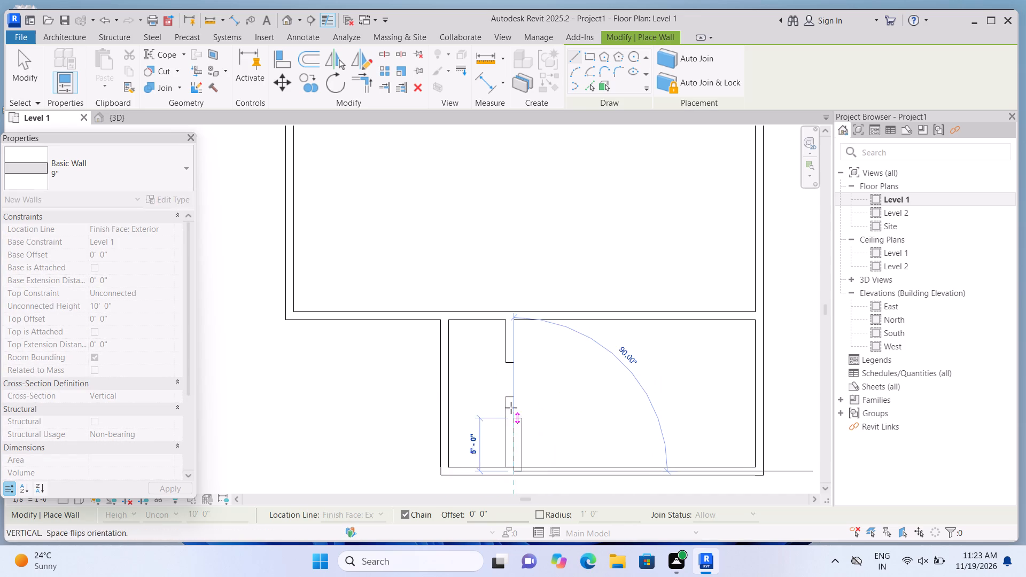
pyautogui.press('Escape')
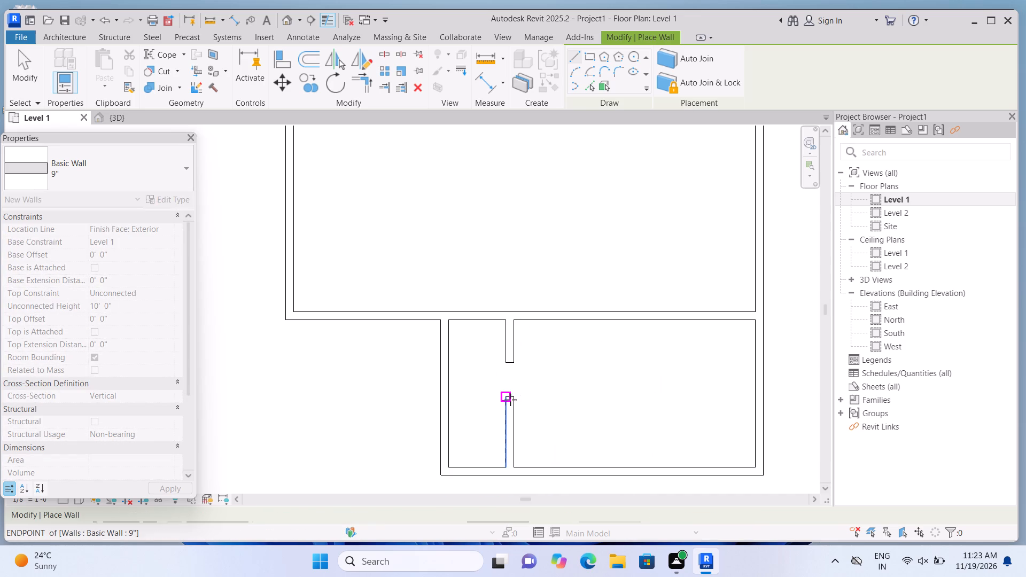
# Draw a horizontal partition from the top end of the lower vertical segment to the lower wing's west wall, closing off a small south-west room.
pyautogui.click(510, 399)
pyautogui.click(451, 398)
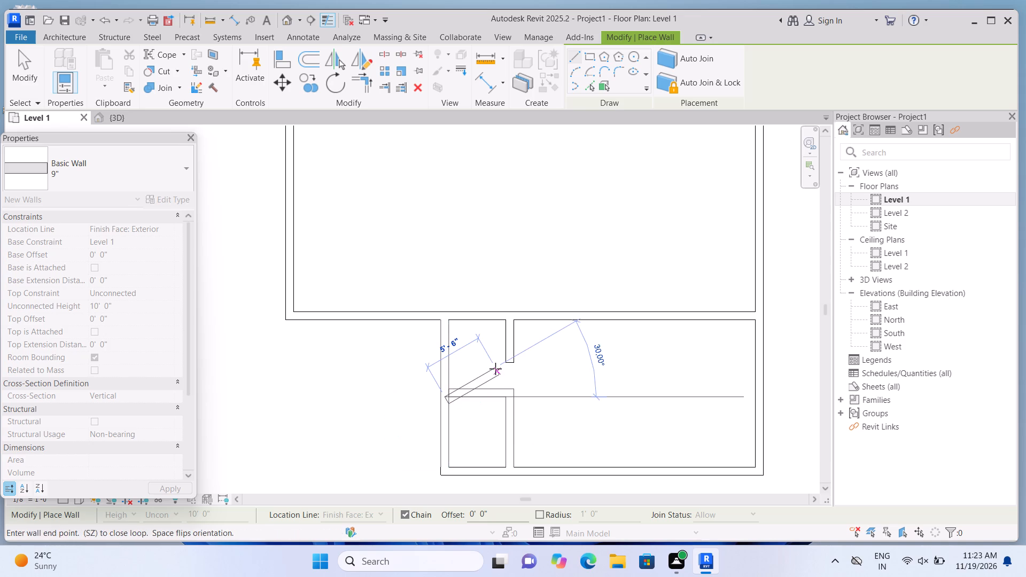
pyautogui.press('Escape')
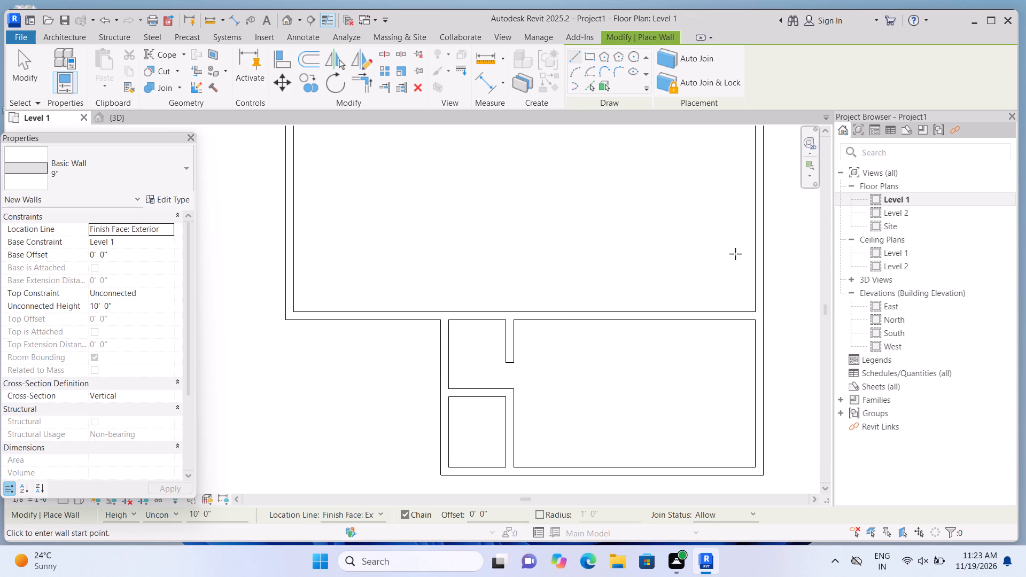
# Enclose a narrow room above the full-width partition: a wall about 17' west from the east wall, turning down about 5' to the partition.
pyautogui.click(755, 256)
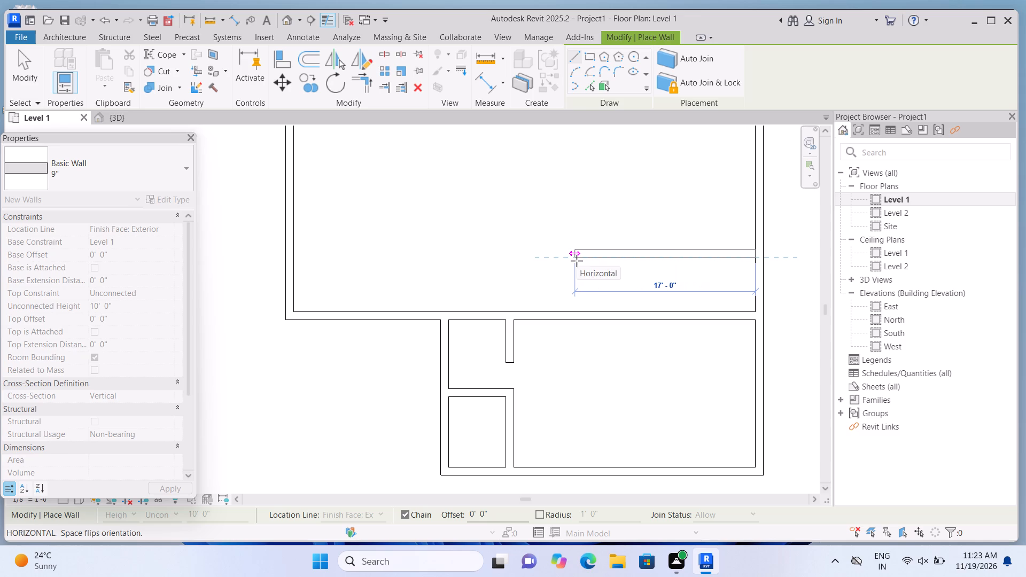
pyautogui.click(577, 261)
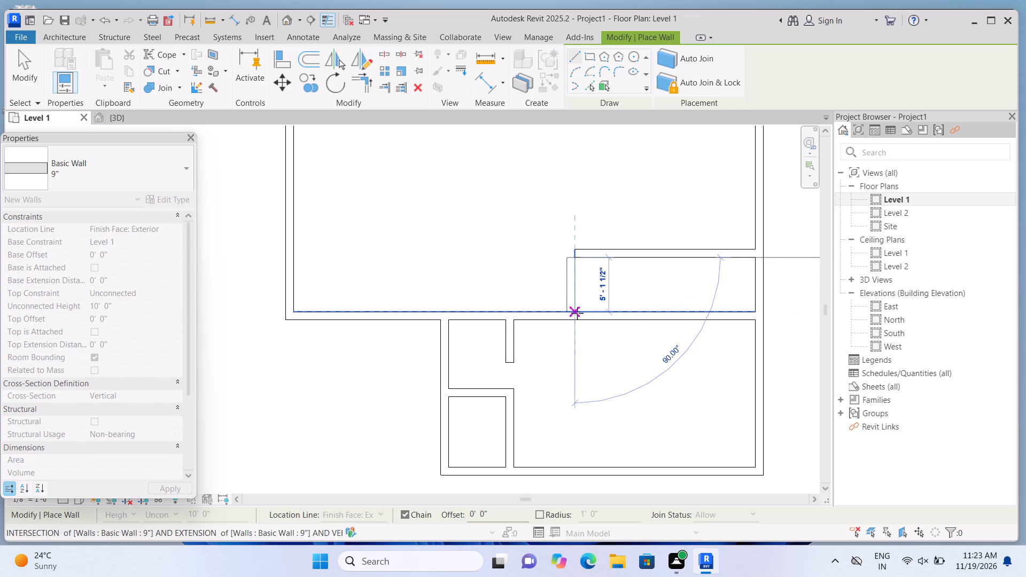
pyautogui.click(577, 313)
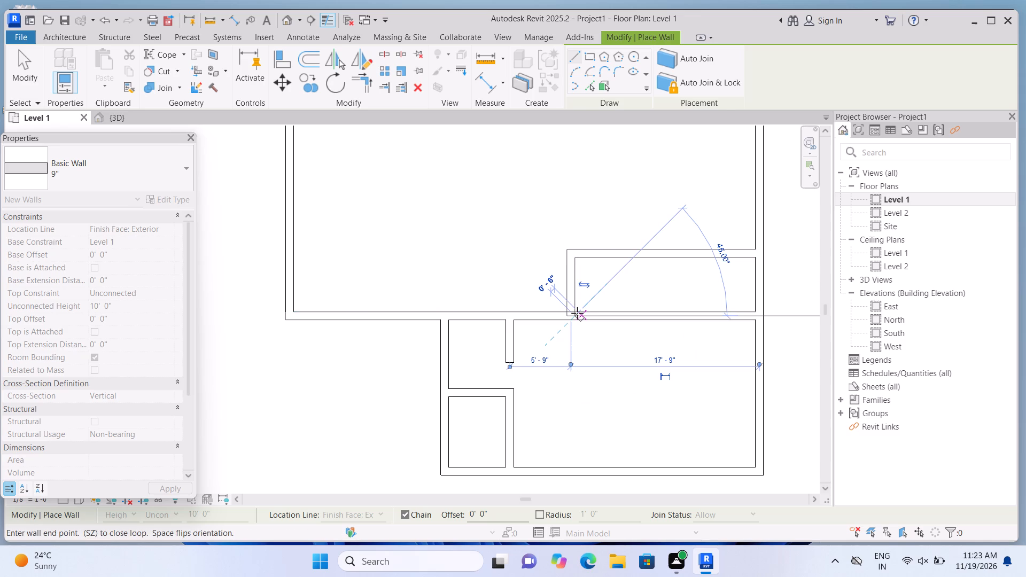
pyautogui.press('Escape')
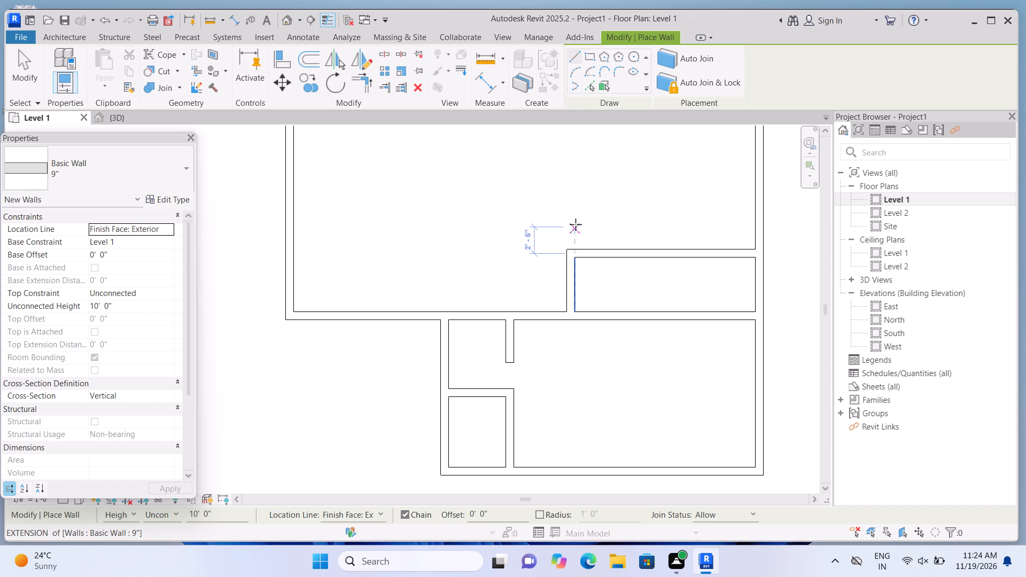
# Enclose a second room above the narrow one: a wall about 13' 6" up from its north-west corner, turning east to the outer wall.
pyautogui.click(562, 251)
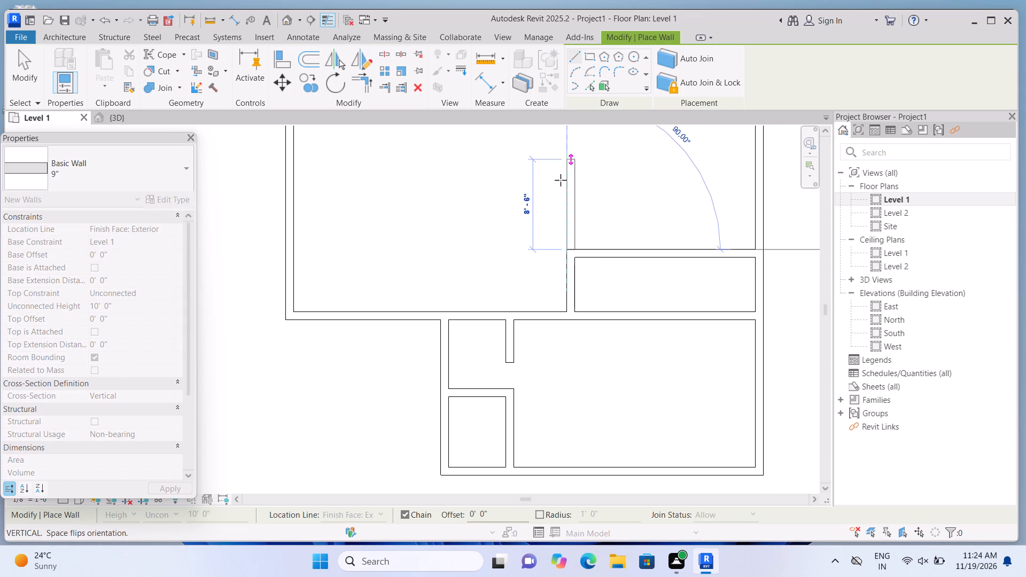
pyautogui.moveTo(560, 182); pyautogui.dragTo(554, 280, button='middle')
pyautogui.middleClick(554, 321)
pyautogui.scroll(-3, 556, 307)
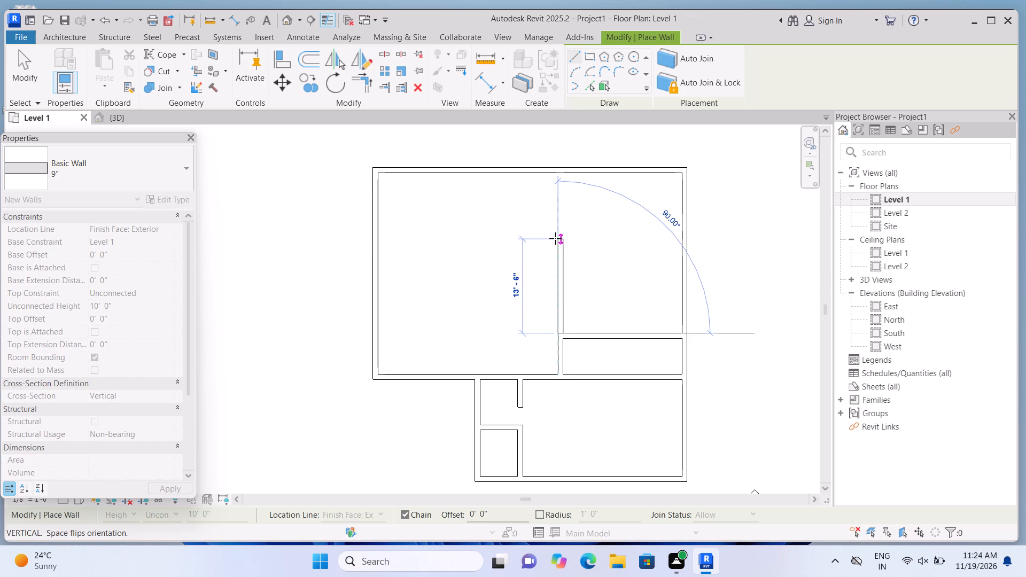
pyautogui.click(555, 238)
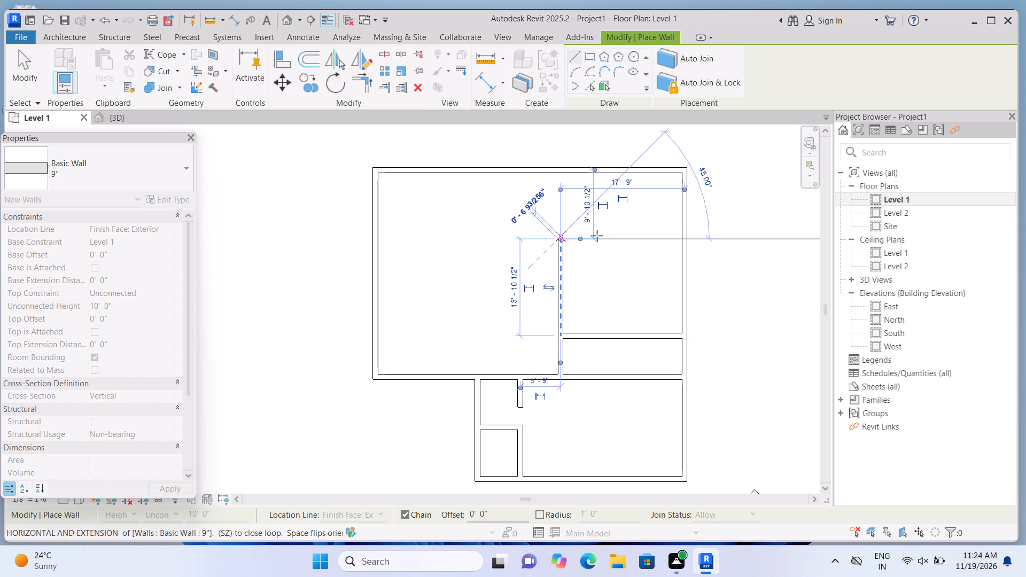
pyautogui.click(684, 236)
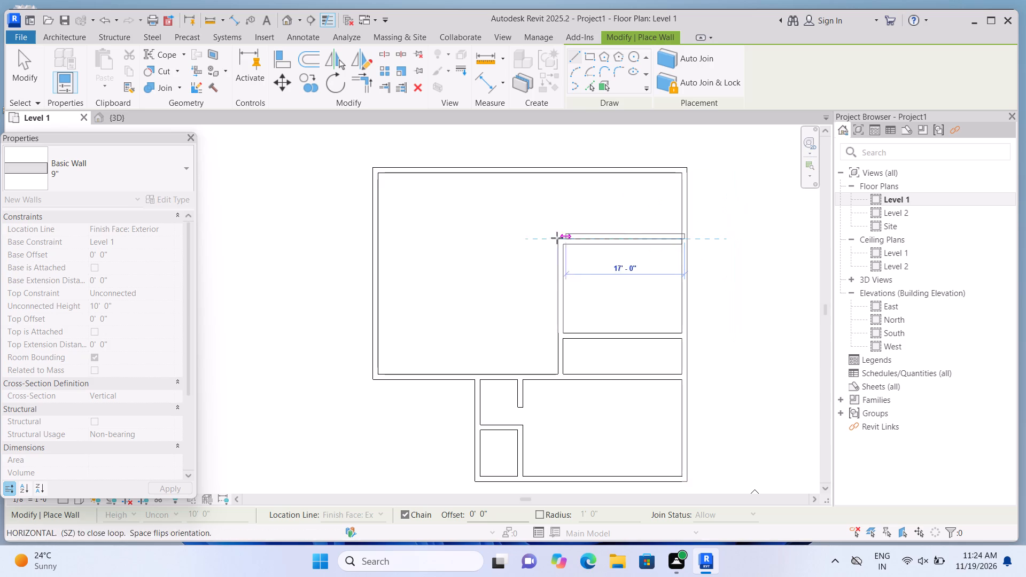
pyautogui.press('Escape')
# Enclose the north-east room: a wall about 5' west from the second room's north-west corner, turning up to the north wall.
pyautogui.click(560, 238)
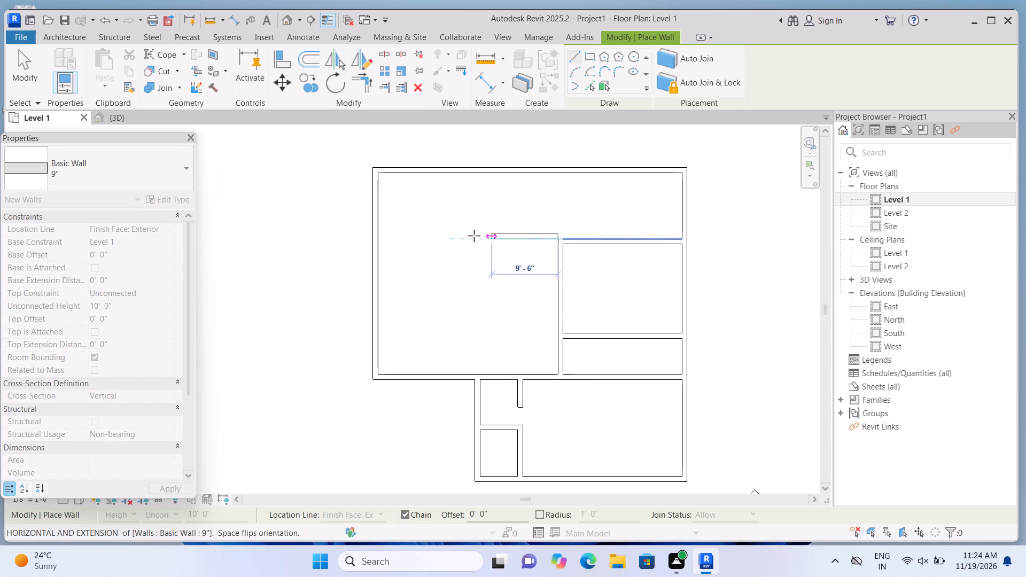
pyautogui.press('space')
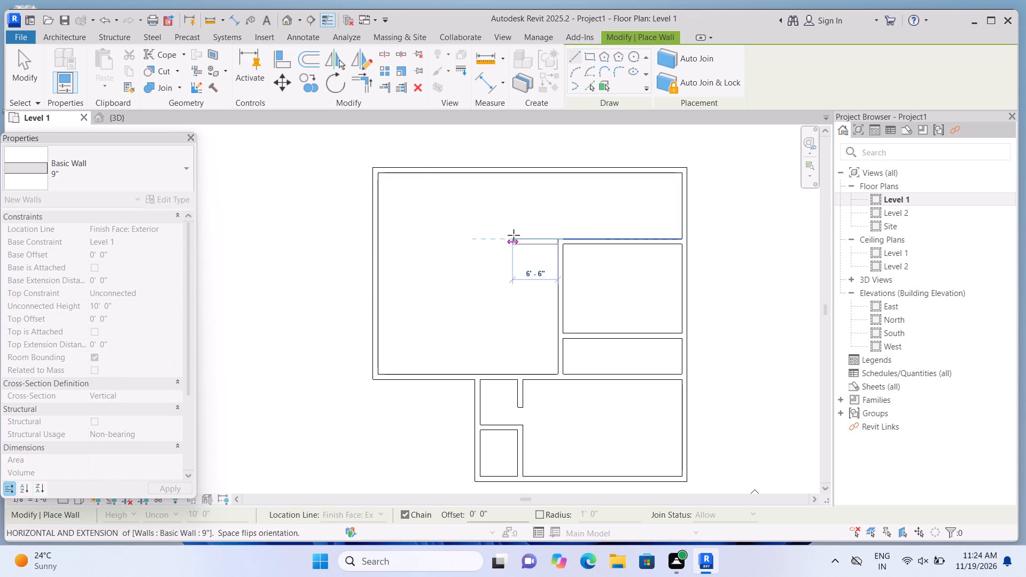
pyautogui.click(518, 237)
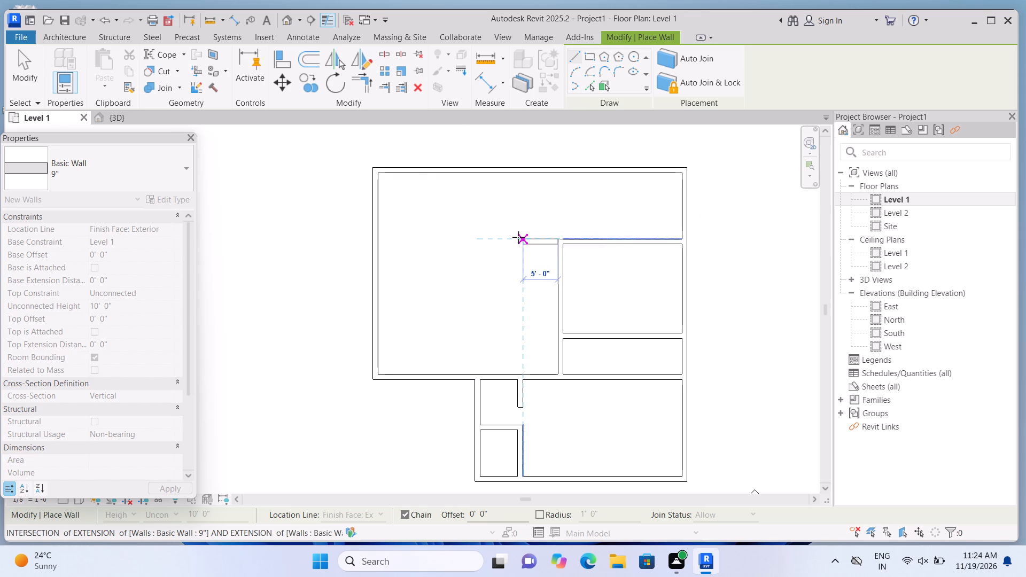
pyautogui.click(523, 166)
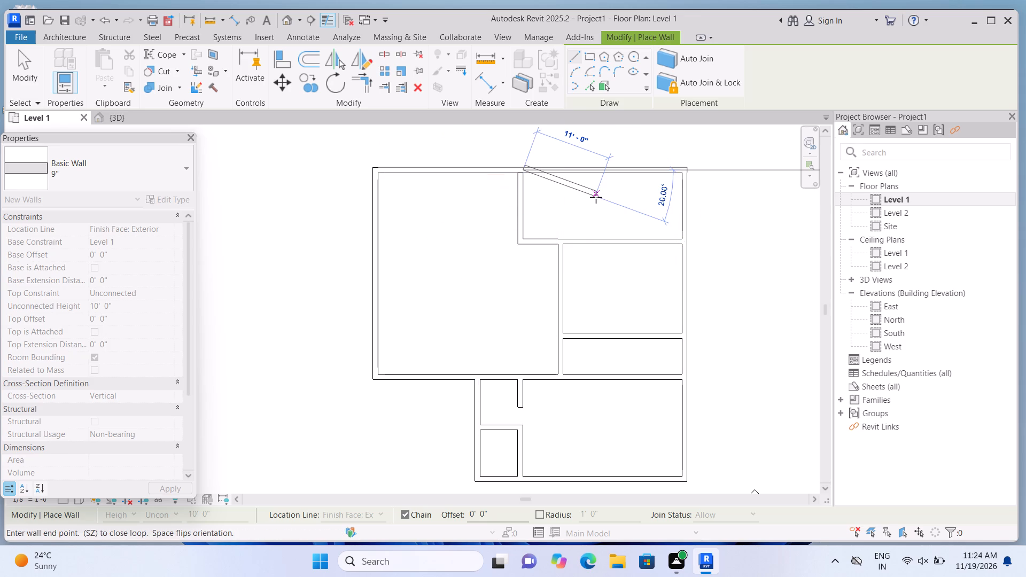
pyautogui.press('Escape')
# Close off a small north-west corner room with a wall down from the north wall, turning about 6' 1 1/2" west to the west wall.
pyautogui.scroll(-1, 596, 197)
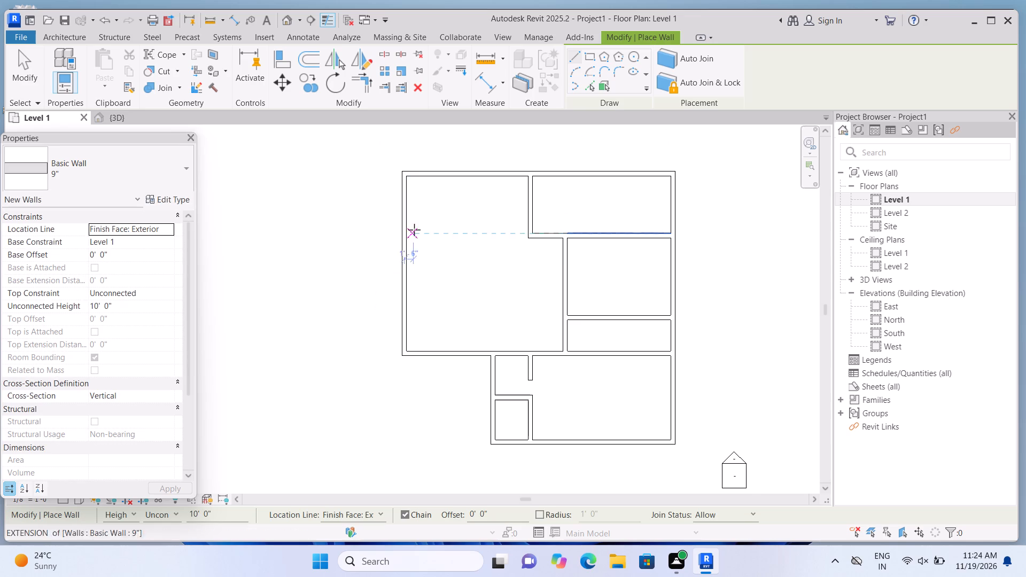
pyautogui.click(443, 178)
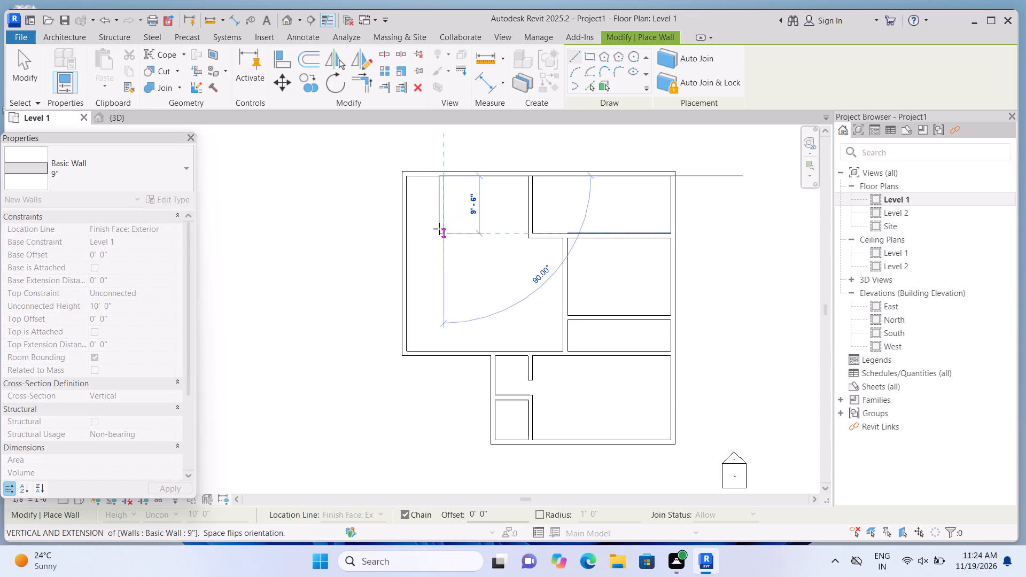
pyautogui.click(440, 223)
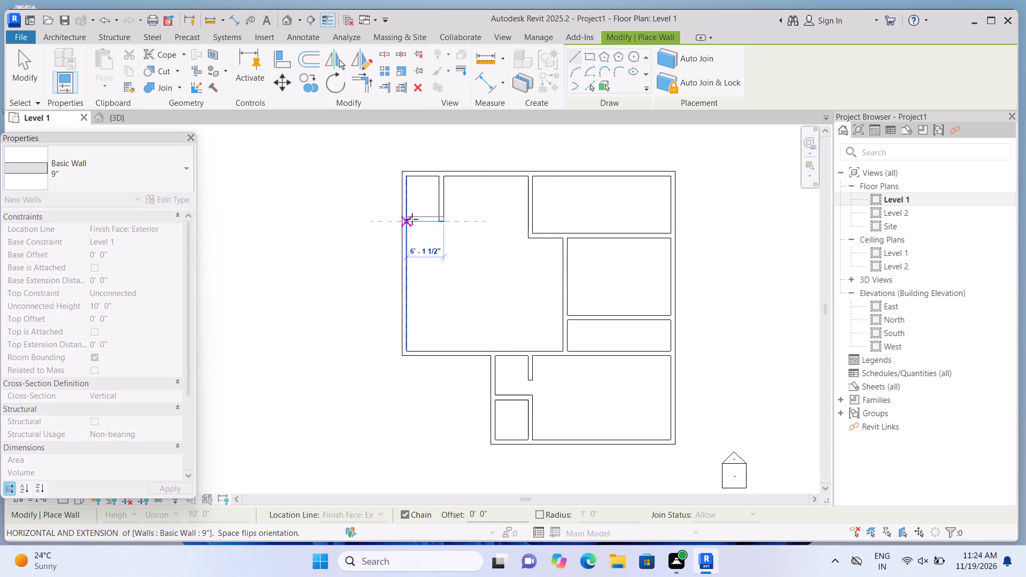
pyautogui.click(411, 219)
pyautogui.press('Escape')
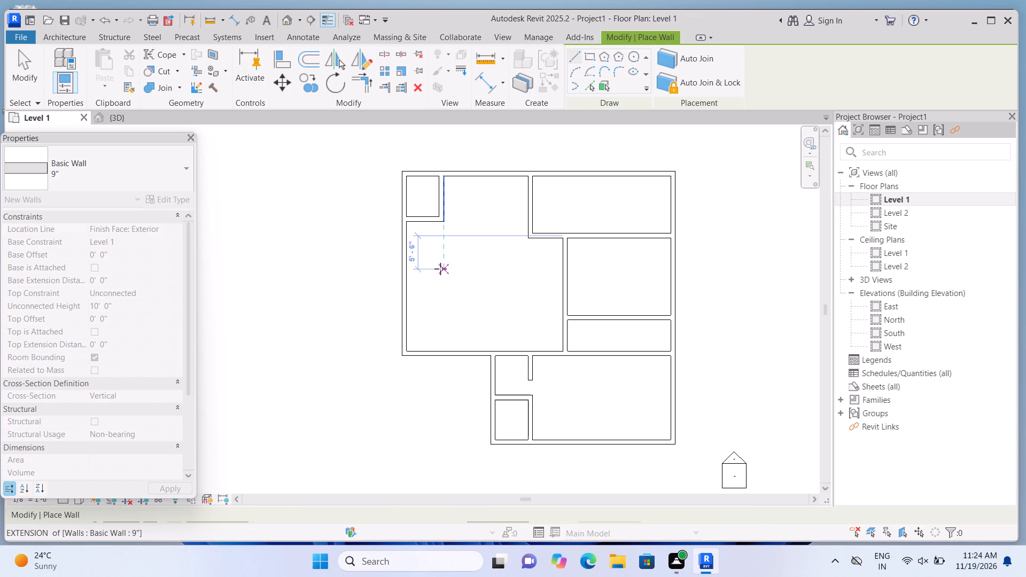
# Draw a horizontal partition about 15' long from the west wall into the main room, leaving its east end free.
pyautogui.click(411, 277)
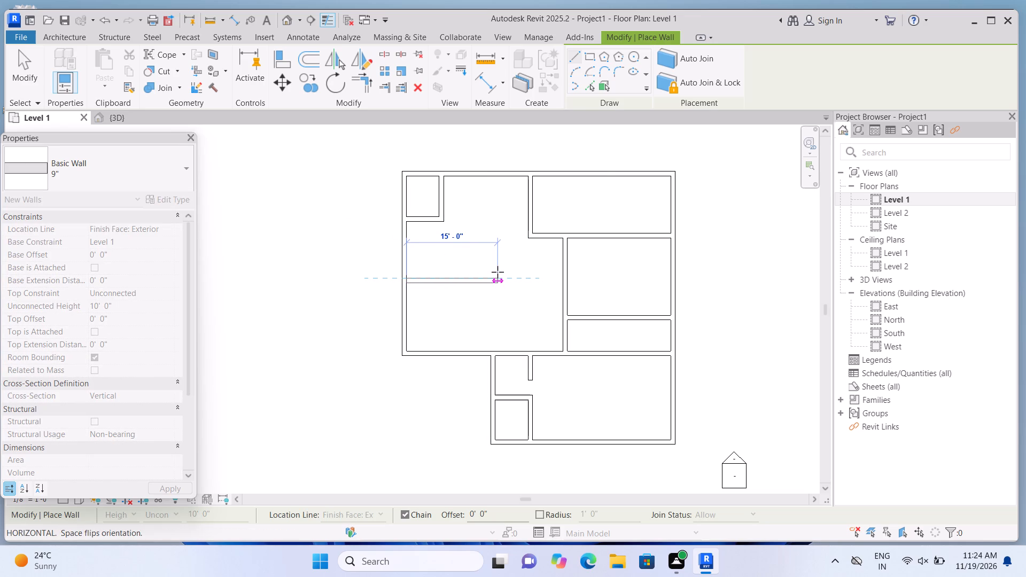
pyautogui.click(498, 272)
pyautogui.press('Escape')
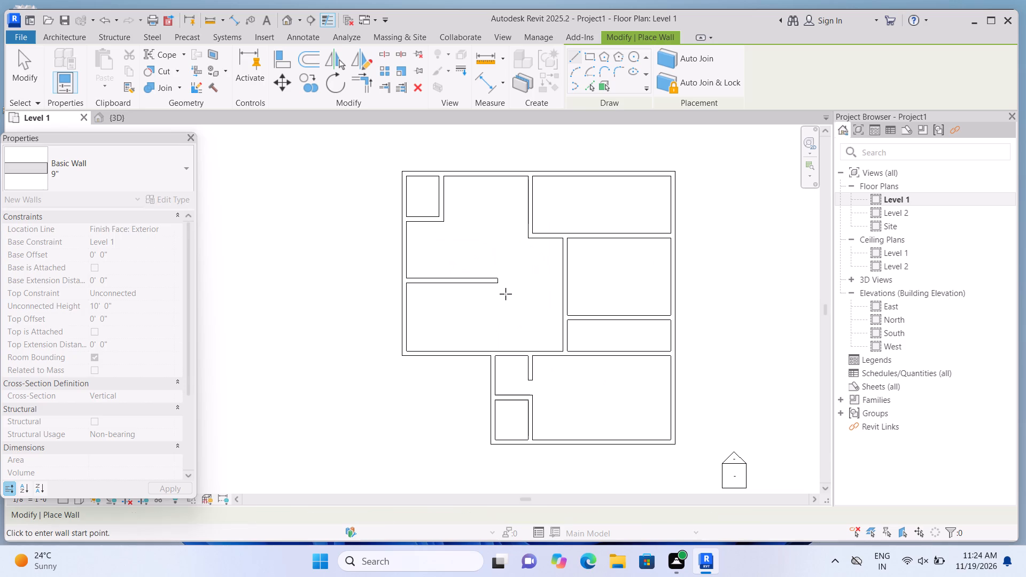
pyautogui.scroll(-1, 516, 303)
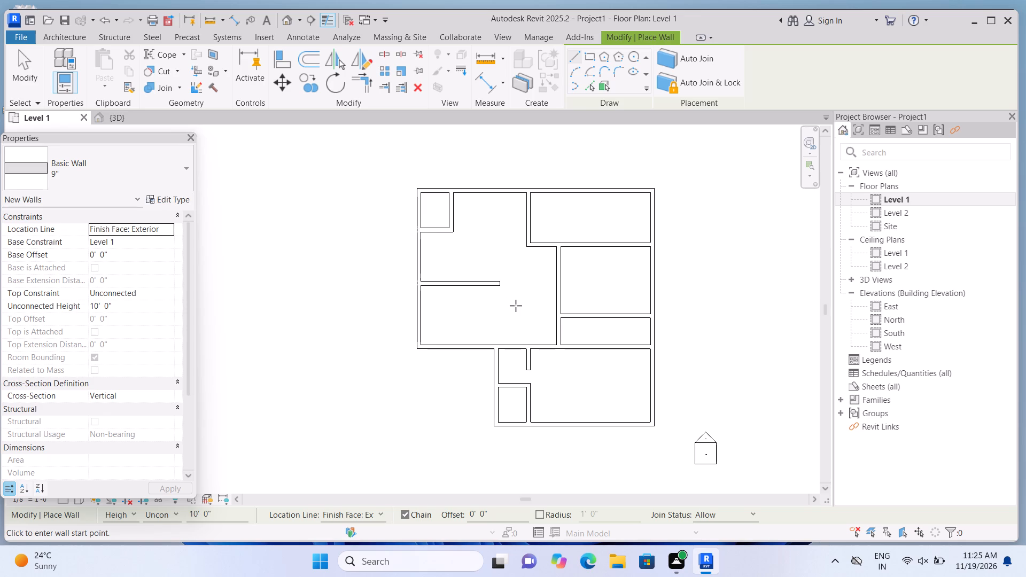
pyautogui.press('Escape')
# Place a 36" x 84" Single-Flush door, opening inward, in the notch's horizontal wall about 3' from the west corner.
pyautogui.scroll(4, 472, 359)
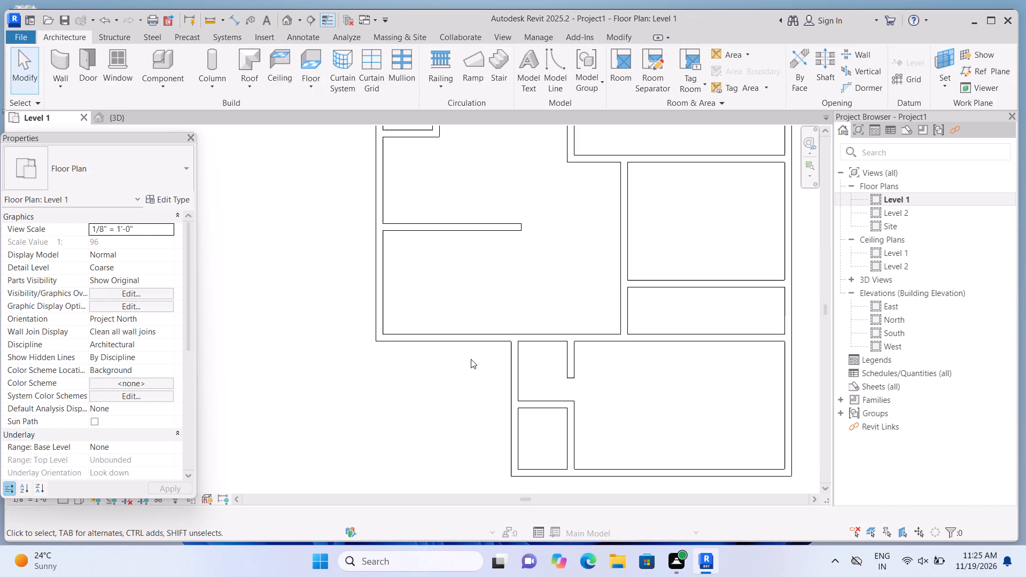
pyautogui.scroll(-2, 469, 364)
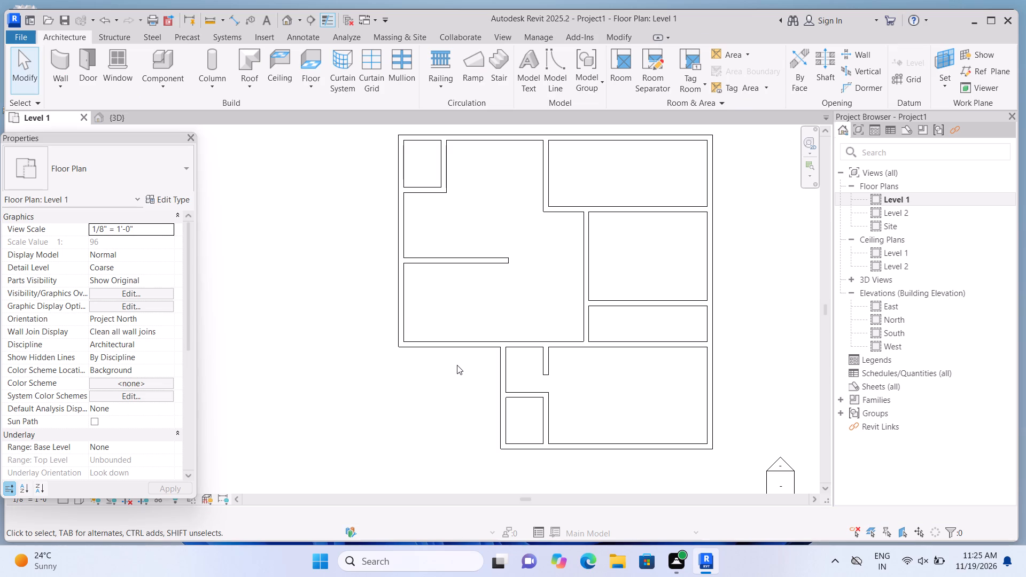
pyautogui.scroll(-2, 457, 365)
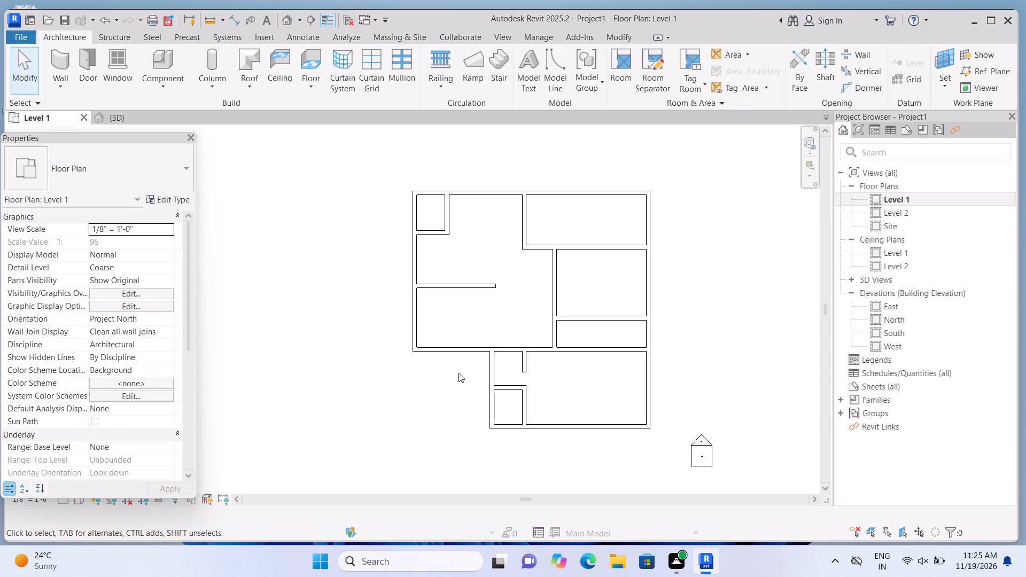
pyautogui.moveTo(450, 396); pyautogui.dragTo(367, 386, button='middle')
pyautogui.scroll(1, 367, 386)
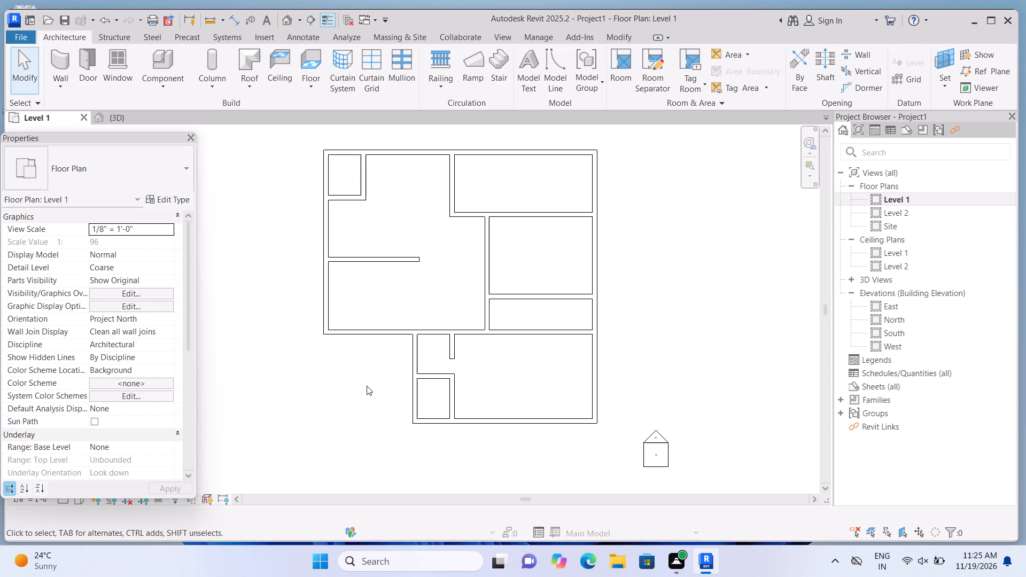
pyautogui.scroll(1, 367, 386)
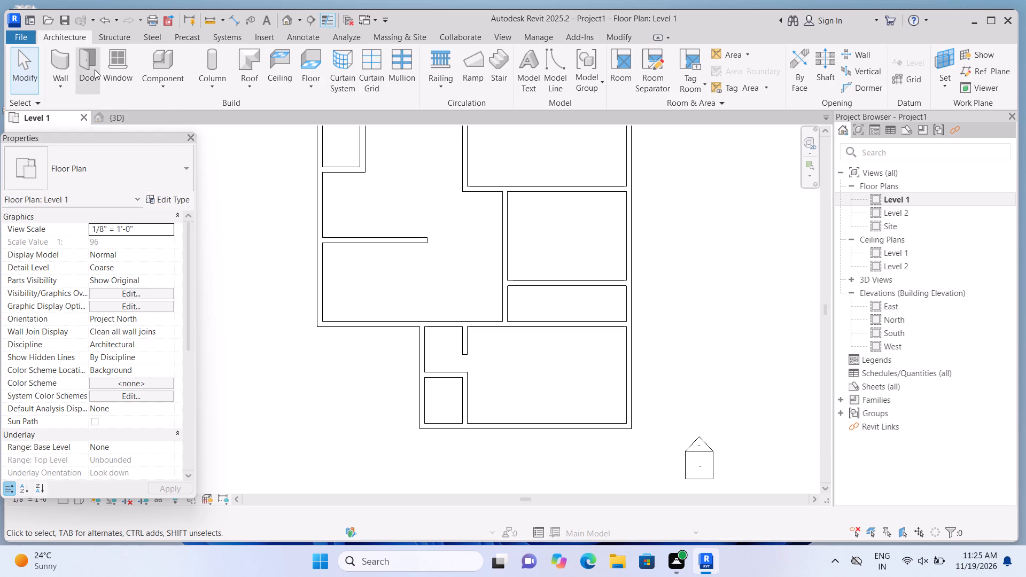
pyautogui.click(94, 68)
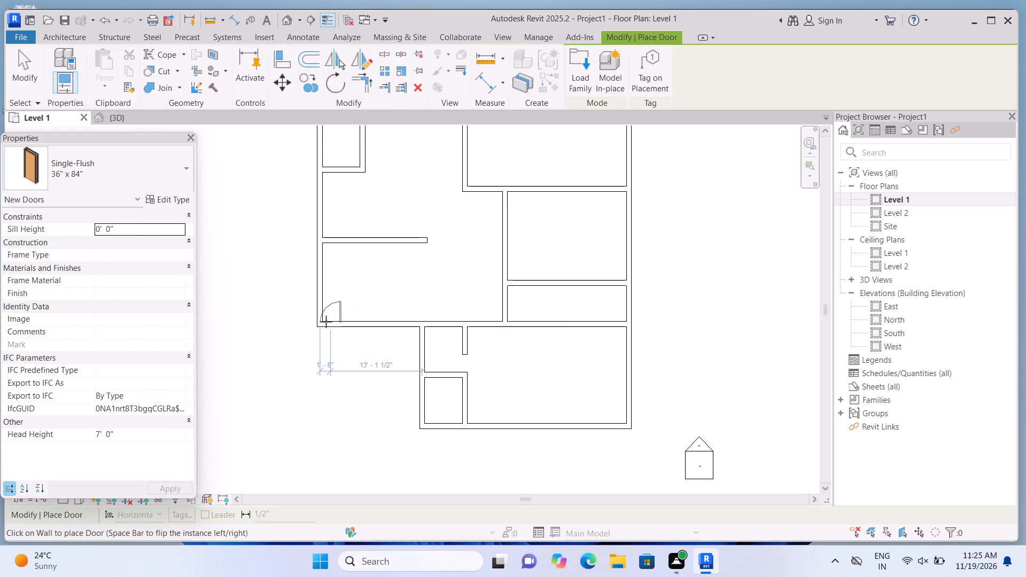
pyautogui.press('space')
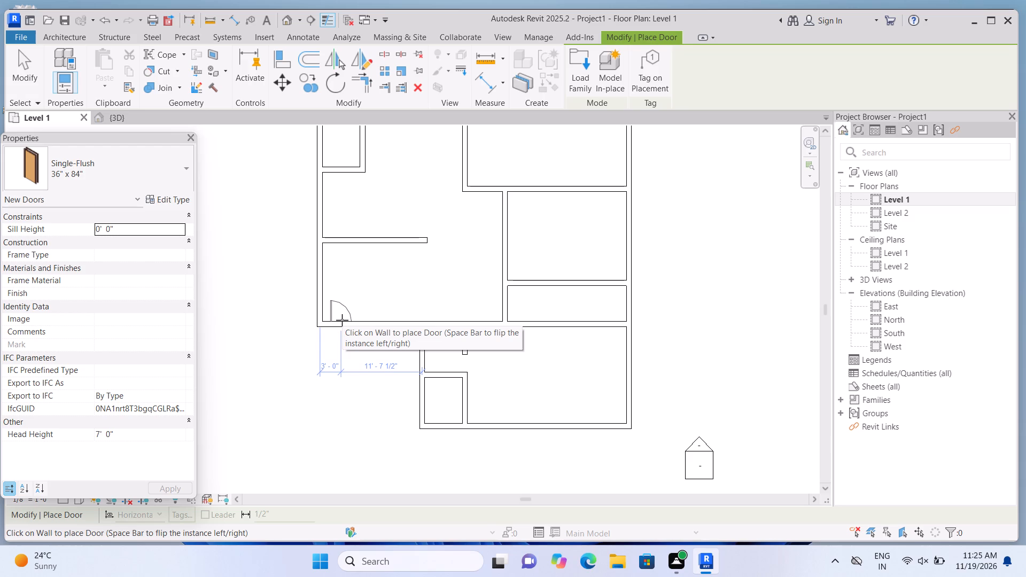
pyautogui.click(342, 320)
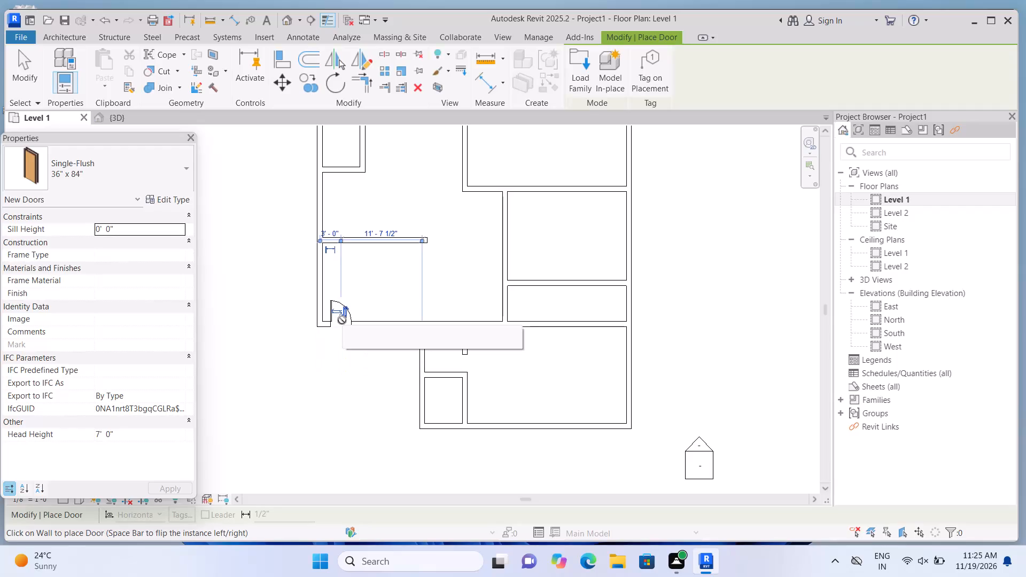
pyautogui.press('Escape')
pyautogui.press('Escape')
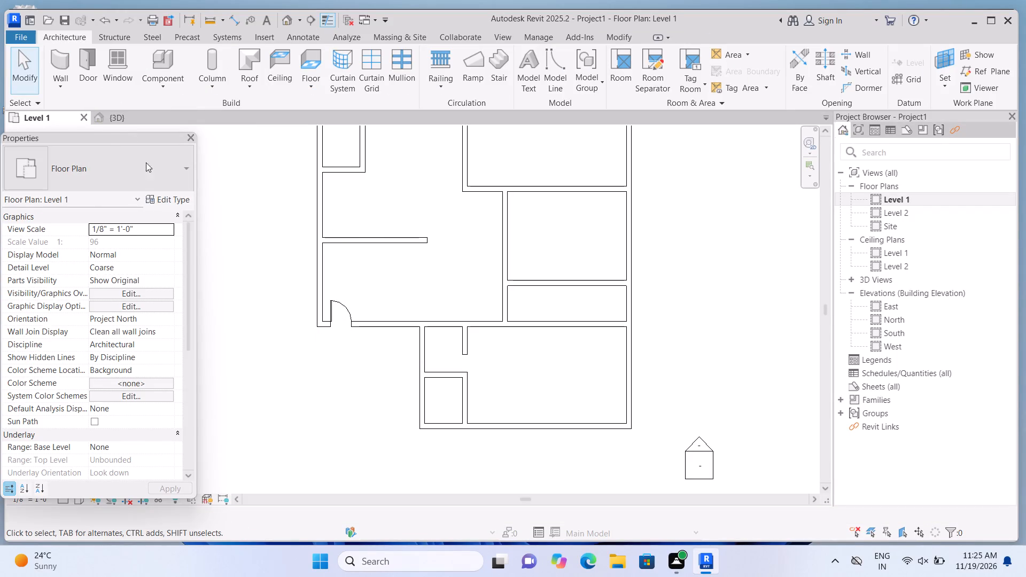
# Draw a Curtain Wall 1 segment about 6' 1 1/2" long within the notch's horizontal wall, starting about 2' from the inner corner toward the door.
pyautogui.click(64, 66)
pyautogui.click(186, 168)
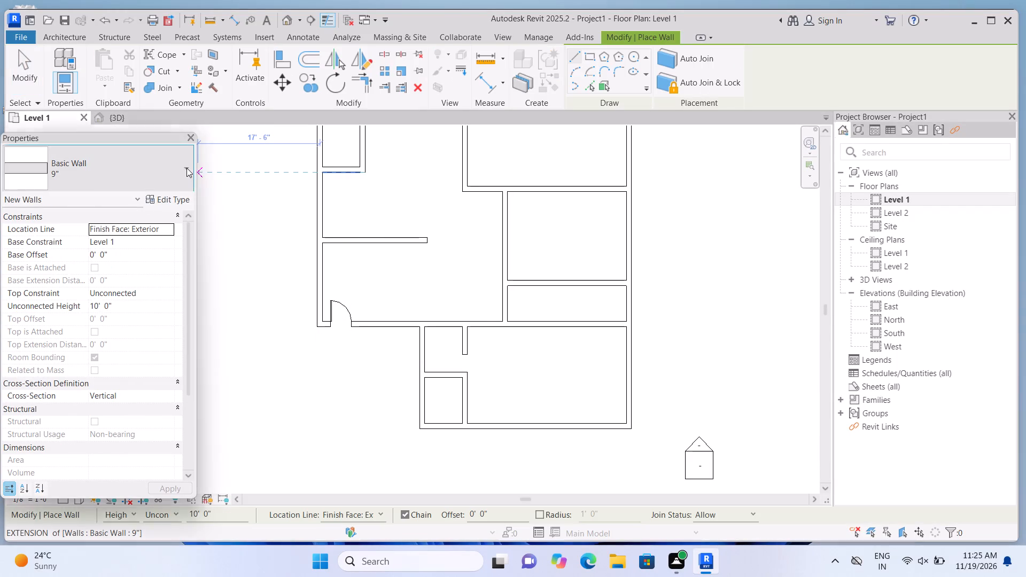
pyautogui.scroll(-7, 176, 353)
pyautogui.click(133, 378)
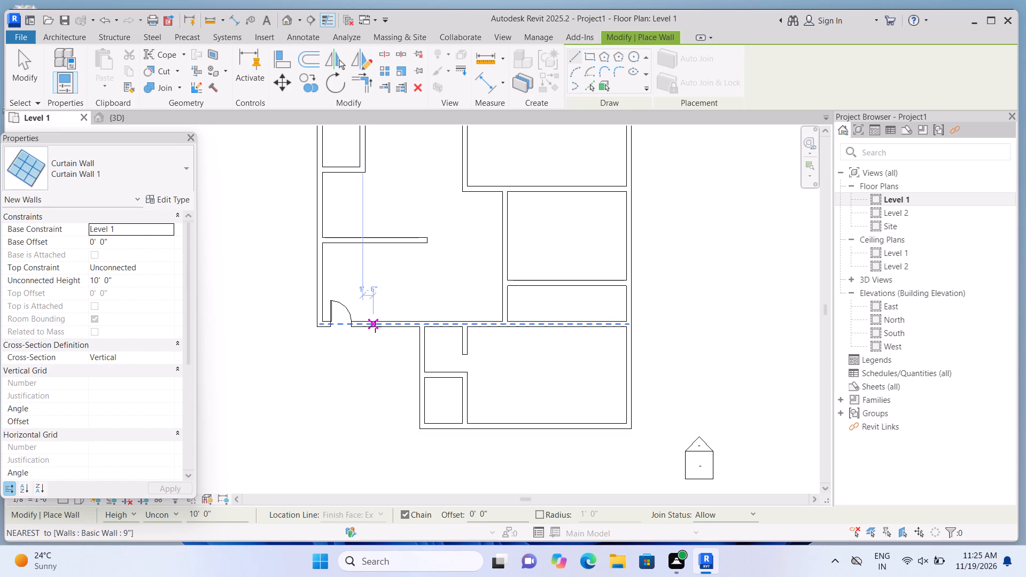
pyautogui.click(407, 321)
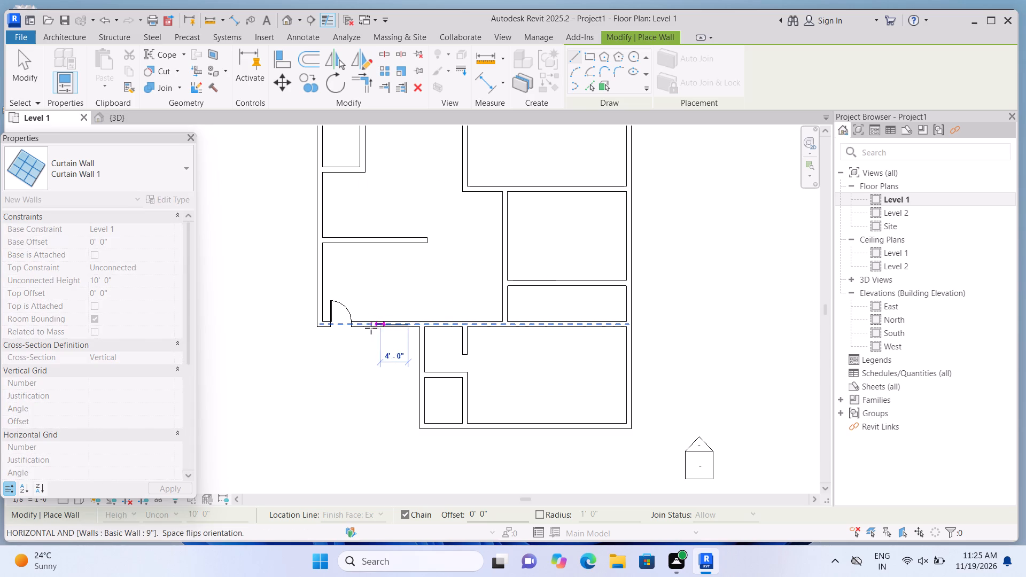
pyautogui.click(371, 329)
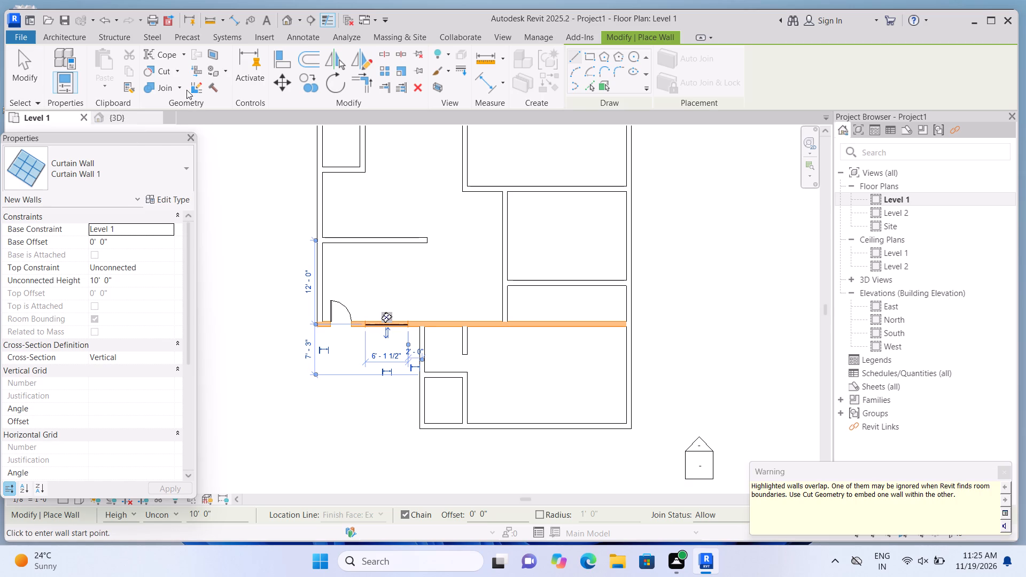
# Use Cut Geometry to cut the notch's horizontal 9" wall with the curtain wall so the curtain wall is embedded.
pyautogui.click(177, 72)
pyautogui.click(183, 87)
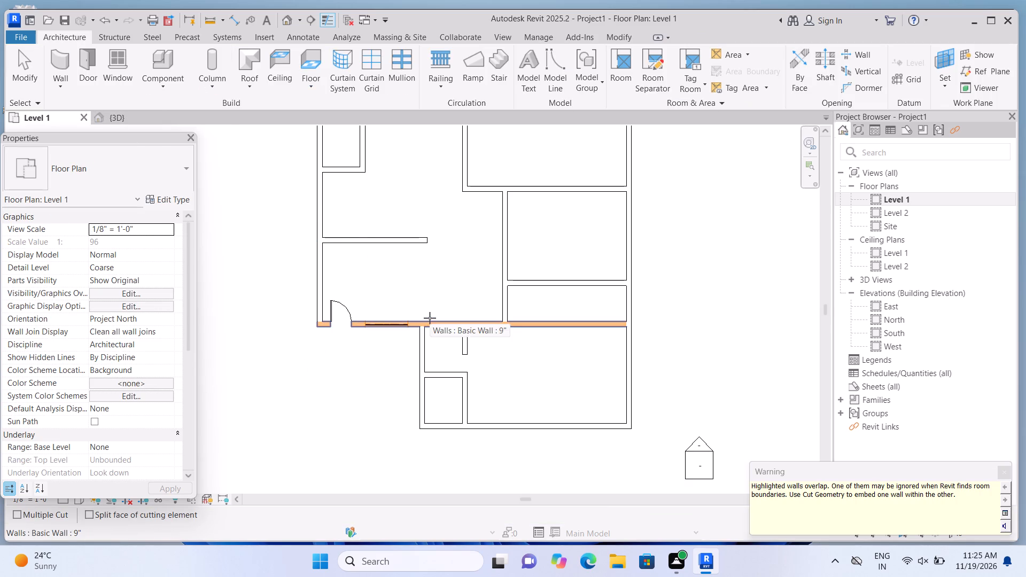
pyautogui.click(430, 318)
pyautogui.click(395, 328)
pyautogui.scroll(-3, 448, 283)
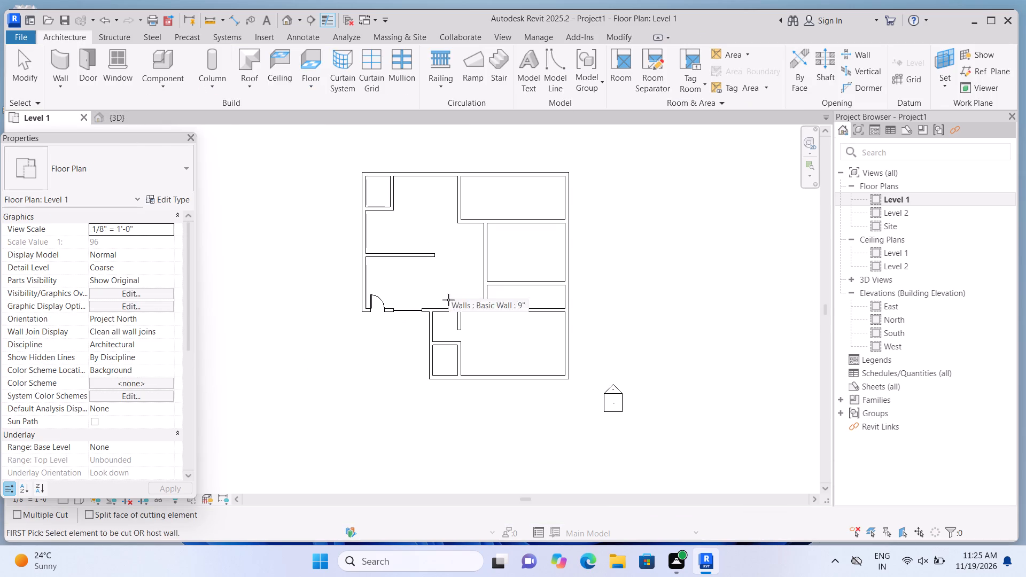
pyautogui.scroll(4, 449, 319)
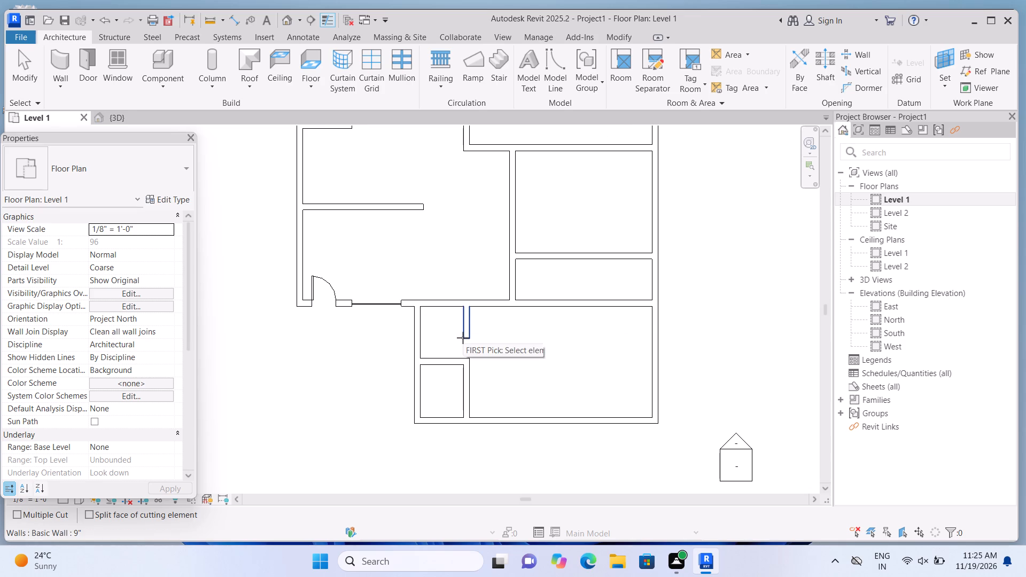
# In the 3D view, stretch the generic-model base slab outward beyond the building's east wall.
pyautogui.scroll(-1, 466, 329)
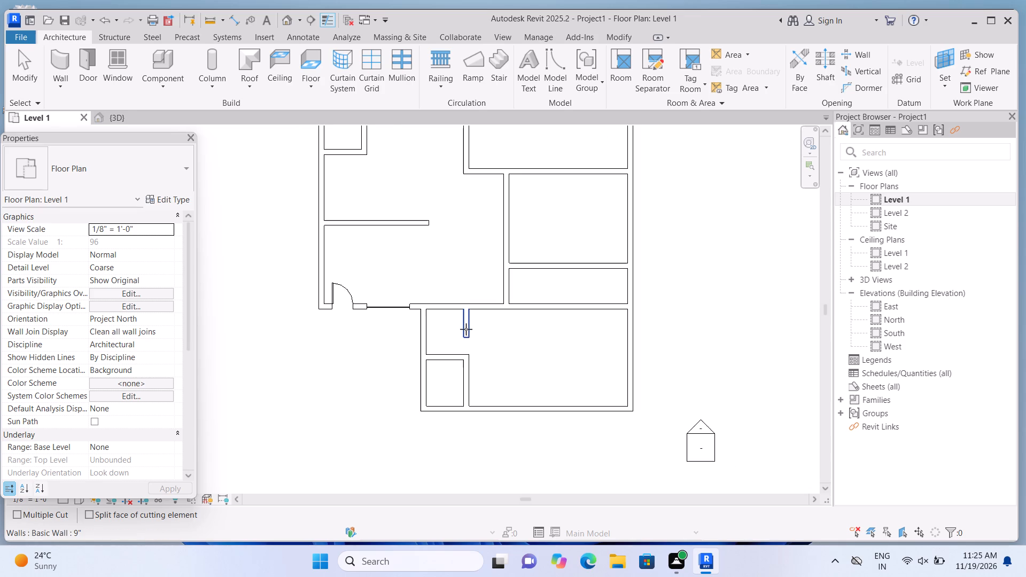
pyautogui.scroll(4, 448, 346)
pyautogui.moveTo(329, 389); pyautogui.dragTo(339, 389, button='middle')
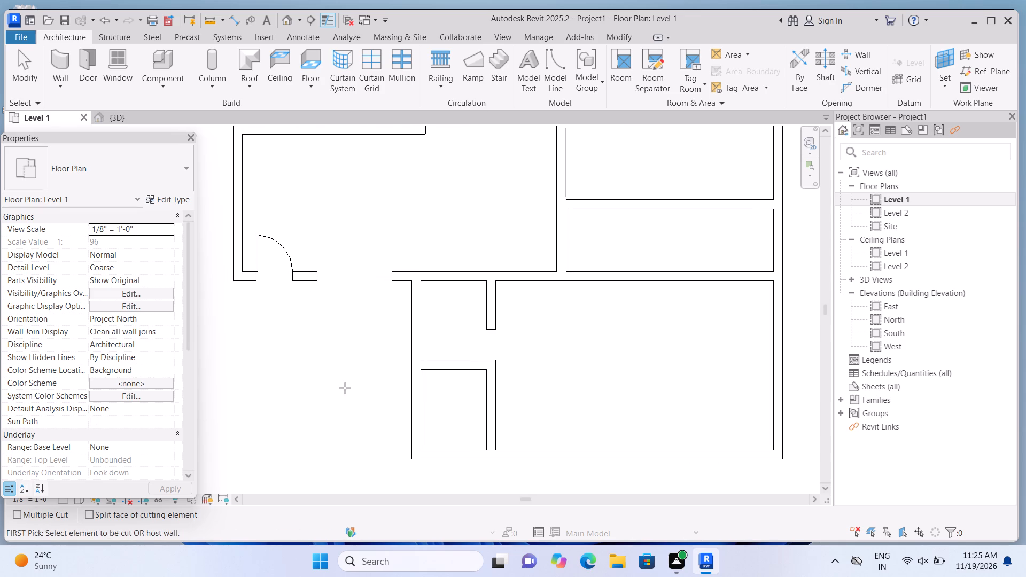
pyautogui.scroll(-2, 345, 388)
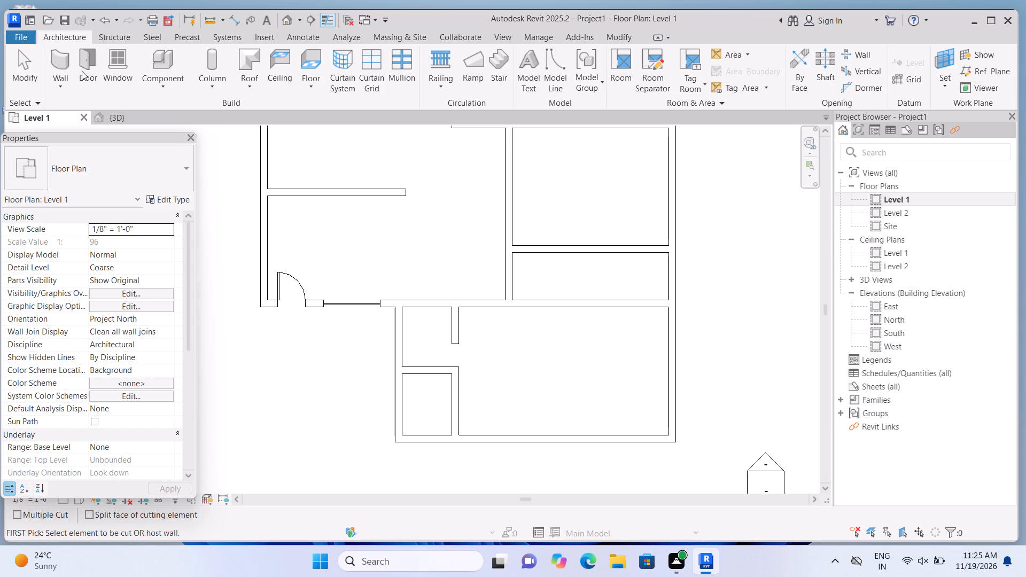
pyautogui.click(285, 22)
pyautogui.scroll(-1, 361, 176)
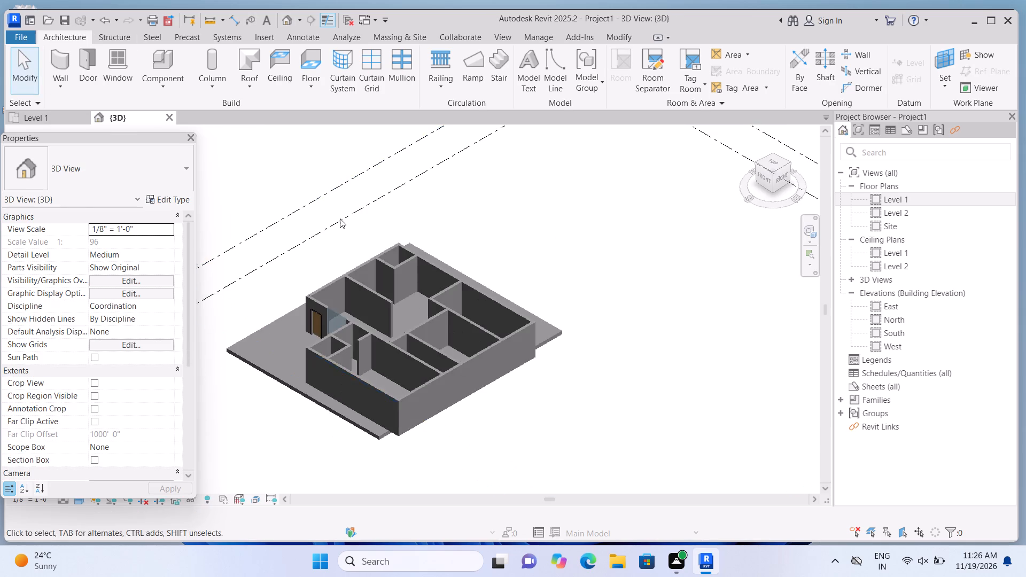
pyautogui.scroll(1, 318, 342)
pyautogui.scroll(4, 308, 396)
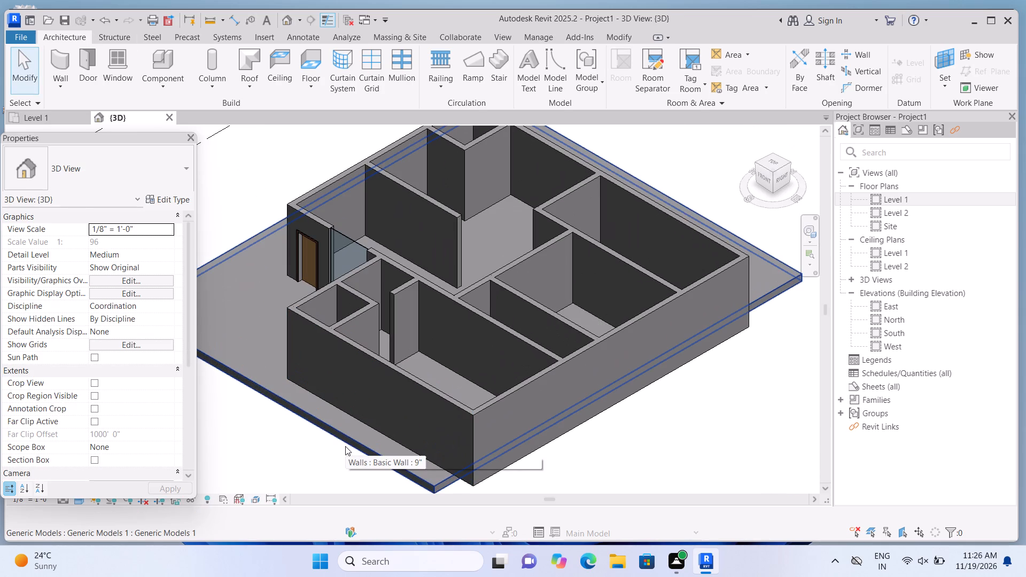
pyautogui.click(345, 446)
pyautogui.scroll(-3, 355, 434)
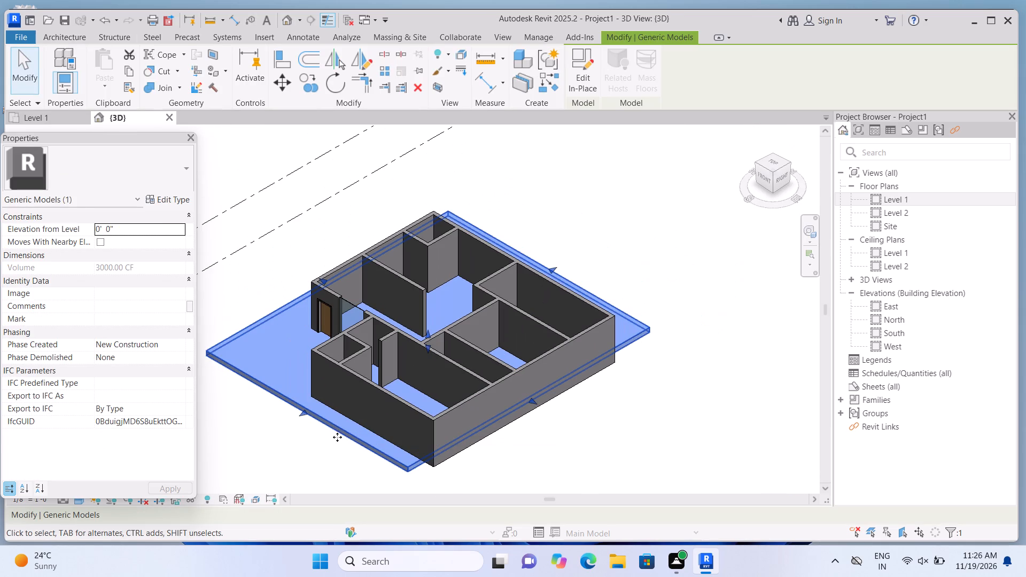
pyautogui.scroll(1, 347, 448)
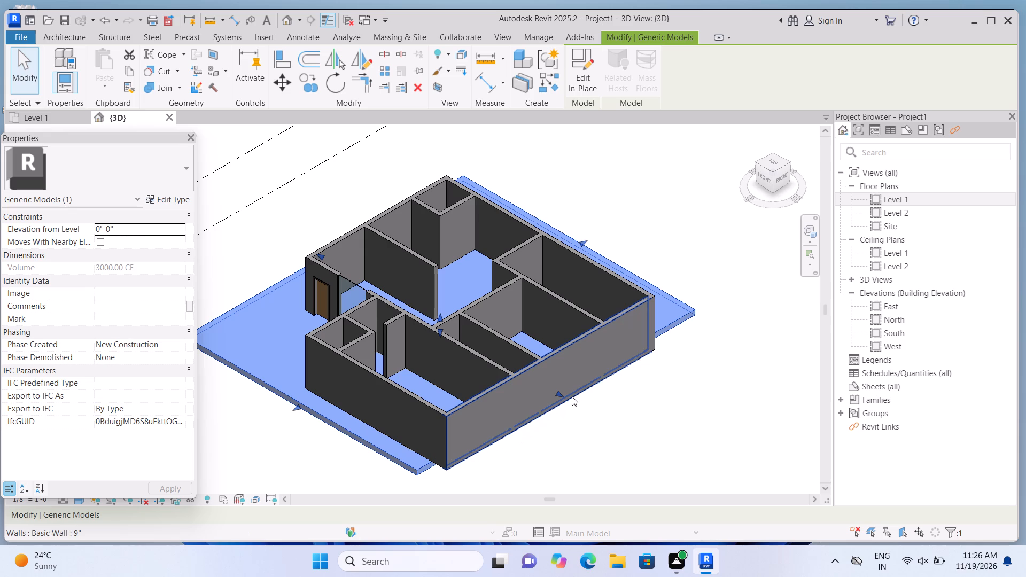
pyautogui.moveTo(554, 391); pyautogui.dragTo(612, 429)
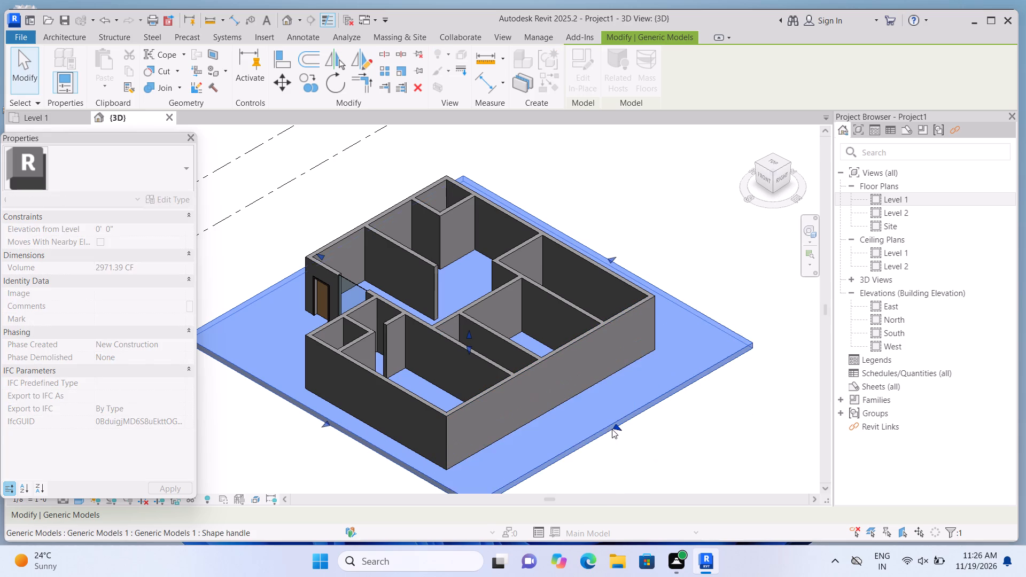
pyautogui.scroll(-4, 610, 425)
pyautogui.click(620, 455)
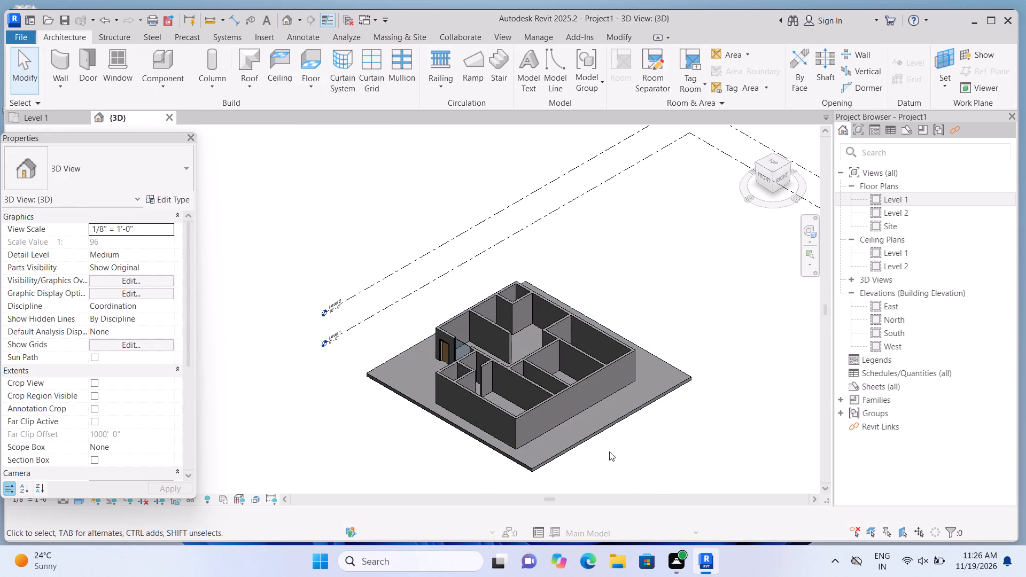
# Examine the whole building and its extended slab in 3D from the east side around to the front entrance.
pyautogui.keyDown('shift'); pyautogui.moveTo(623, 442); pyautogui.dragTo(535, 259, button='middle'); pyautogui.keyUp('shift')
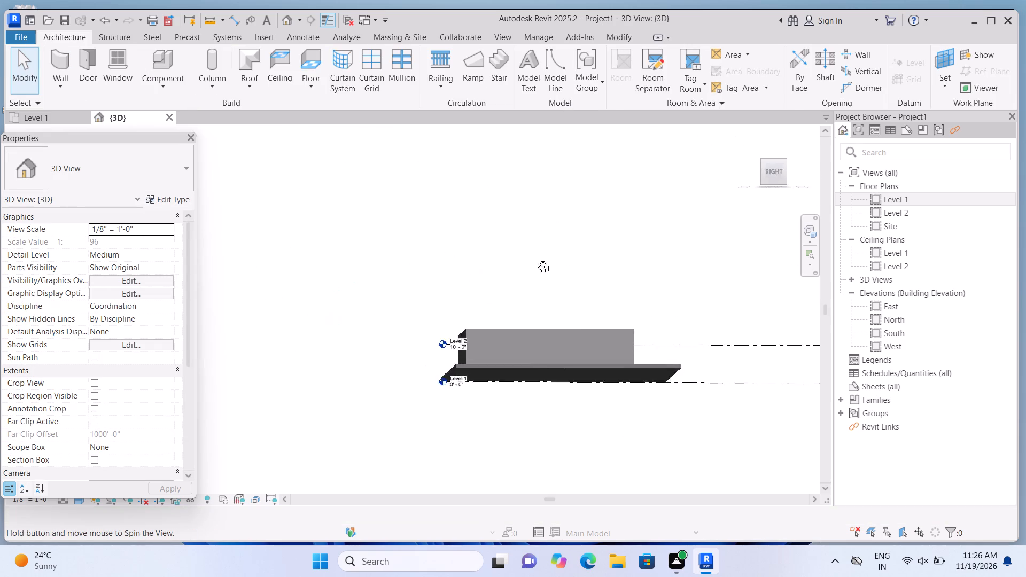
pyautogui.keyDown('shift'); pyautogui.moveTo(535, 259); pyautogui.dragTo(565, 377, button='middle'); pyautogui.keyUp('shift')
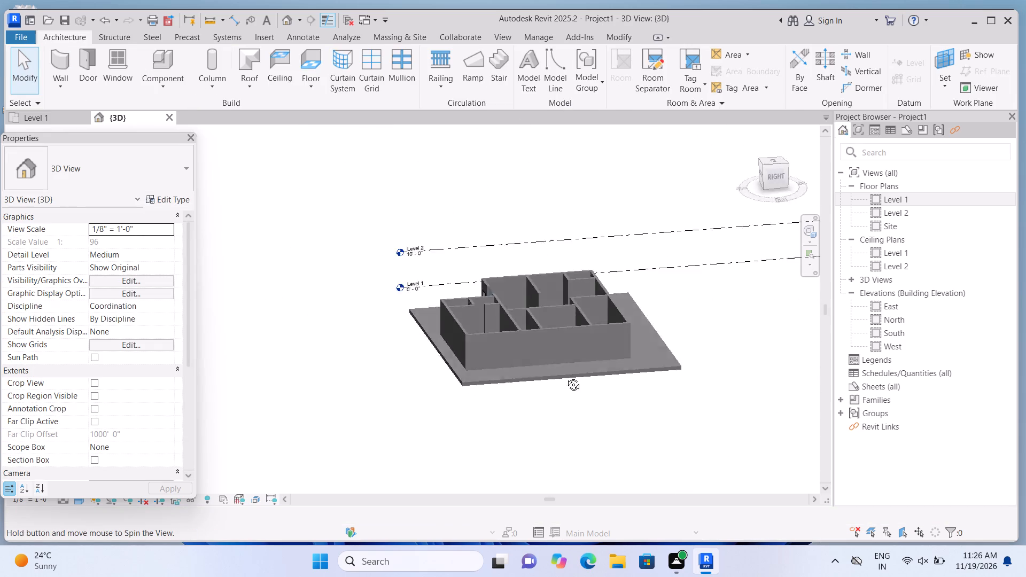
pyautogui.keyDown('shift'); pyautogui.moveTo(565, 377); pyautogui.dragTo(630, 404, button='middle'); pyautogui.keyUp('shift')
pyautogui.scroll(2, 636, 406)
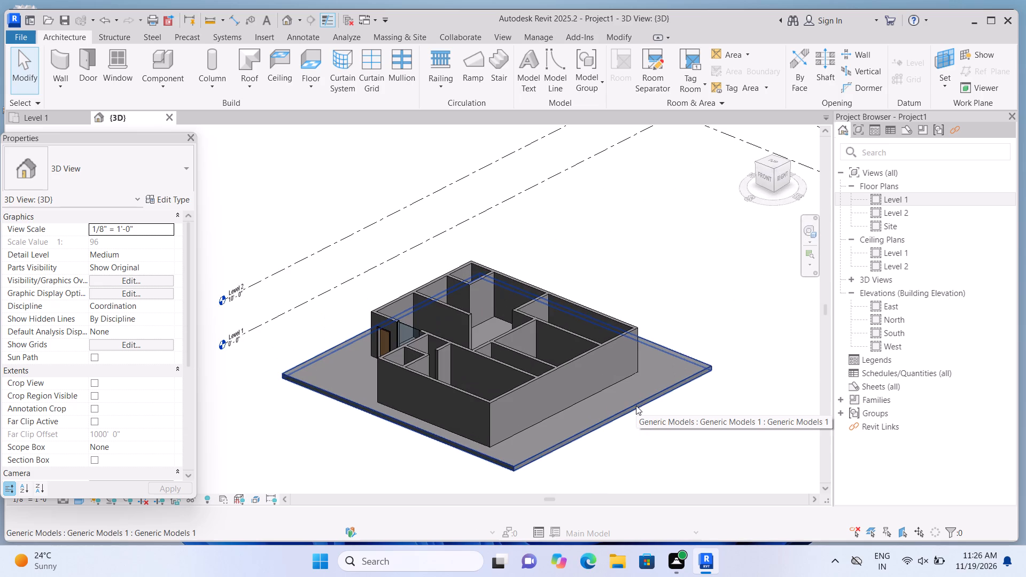
pyautogui.scroll(2, 636, 406)
pyautogui.scroll(-2, 624, 420)
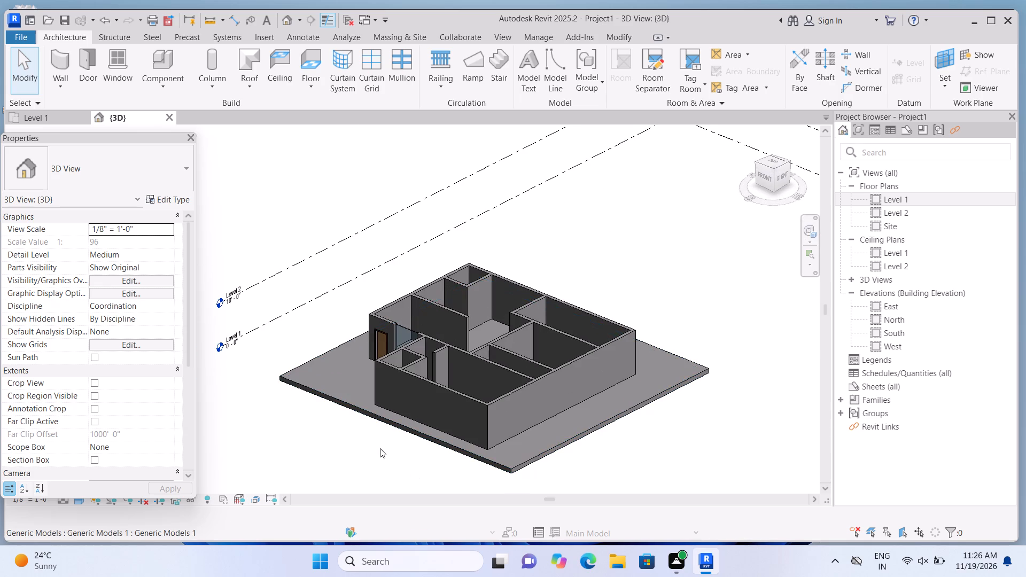
pyautogui.scroll(2, 380, 446)
pyautogui.moveTo(386, 434); pyautogui.dragTo(378, 443, button='middle')
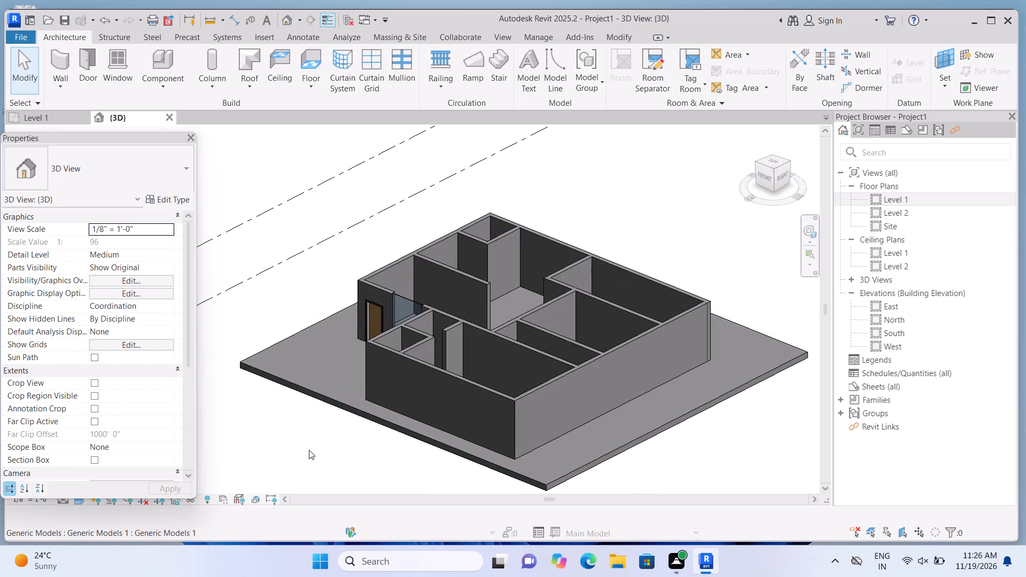
pyautogui.keyDown('shift'); pyautogui.moveTo(314, 453); pyautogui.dragTo(460, 458, button='middle'); pyautogui.keyUp('shift')
pyautogui.moveTo(449, 425); pyautogui.dragTo(273, 290, button='middle')
pyautogui.scroll(1, 208, 220)
pyautogui.moveTo(600, 551); pyautogui.dragTo(590, 541, button='middle')
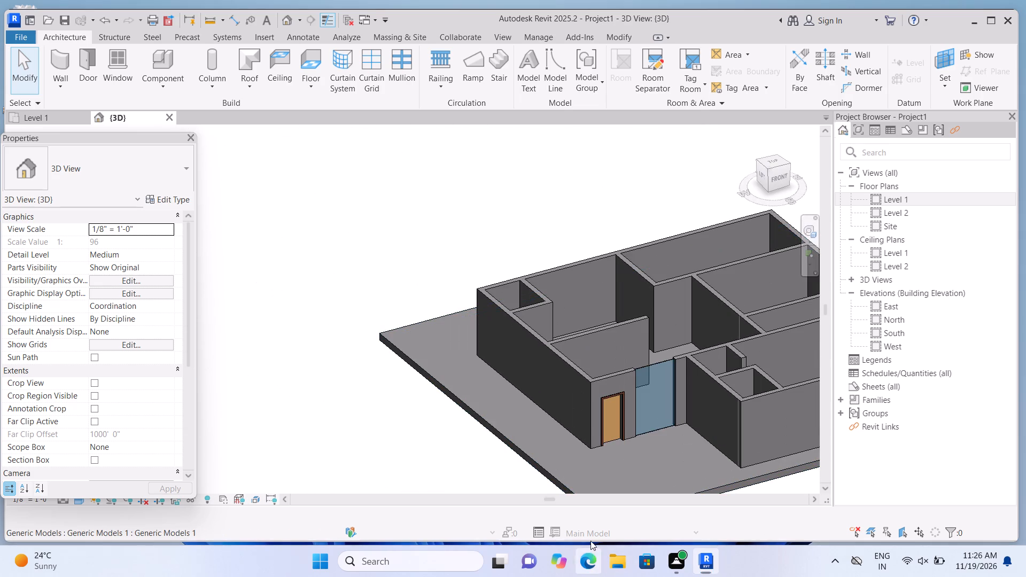
pyautogui.moveTo(590, 541); pyautogui.dragTo(432, 435, button='middle')
pyautogui.scroll(1, 452, 433)
pyautogui.moveTo(449, 432); pyautogui.dragTo(269, 341, button='middle')
pyautogui.scroll(-4, 372, 370)
pyautogui.scroll(3, 699, 477)
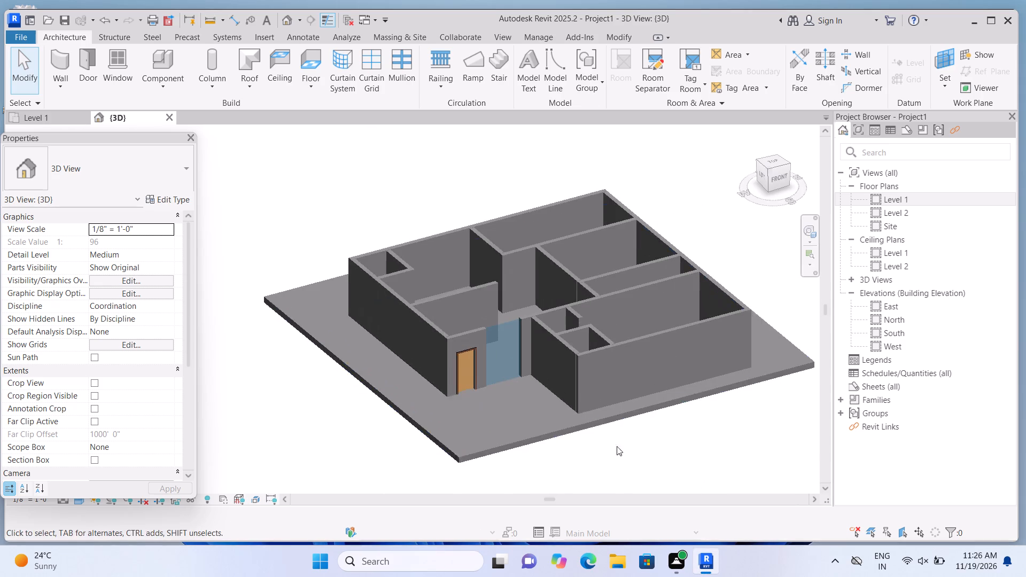
# Nudge the 36" x 84" Single-Flush entrance door slightly upward in its wall, by three increments.
pyautogui.scroll(2, 617, 446)
pyautogui.scroll(4, 439, 406)
pyautogui.click(390, 332)
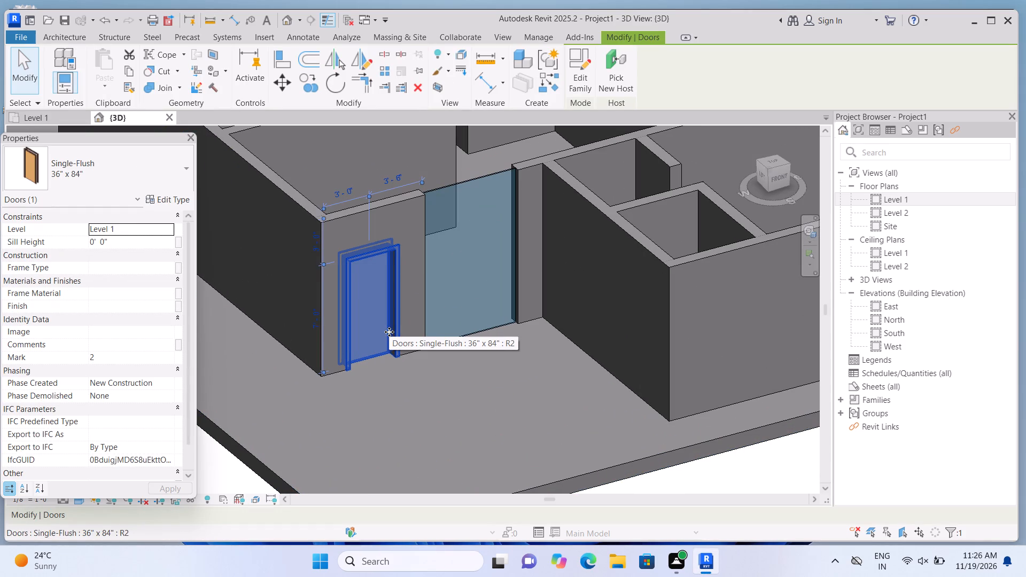
pyautogui.press('Up')
pyautogui.press('Up')
pyautogui.press('Up')
pyautogui.press('Escape')
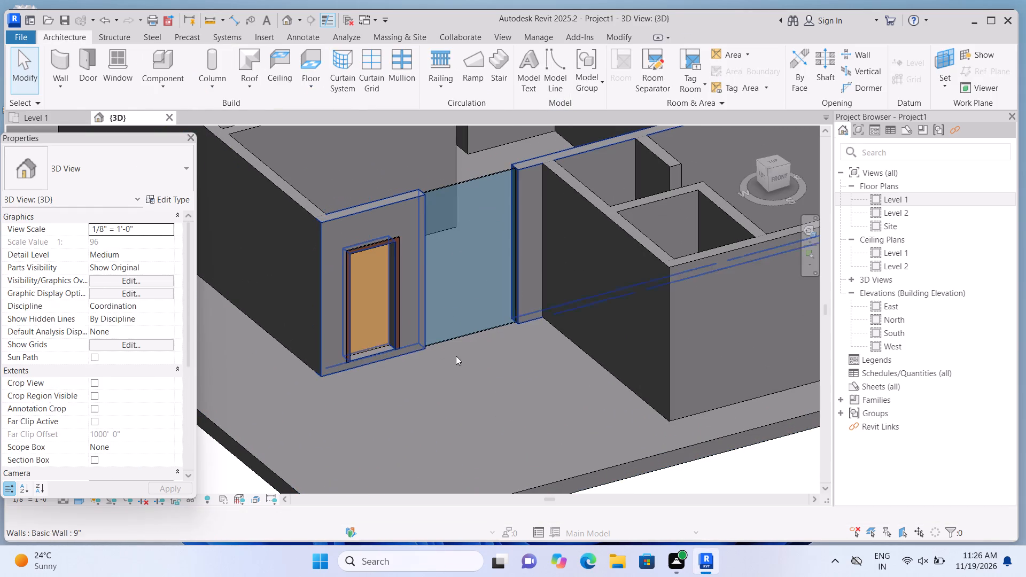
# Reshape the embedded Curtain Wall 1 into a window about 5' 2" high, with its base about 2' 5" above Level 1.
pyautogui.click(493, 294)
pyautogui.scroll(1, 460, 375)
pyautogui.moveTo(456, 377); pyautogui.dragTo(483, 433, button='middle')
pyautogui.scroll(1, 484, 436)
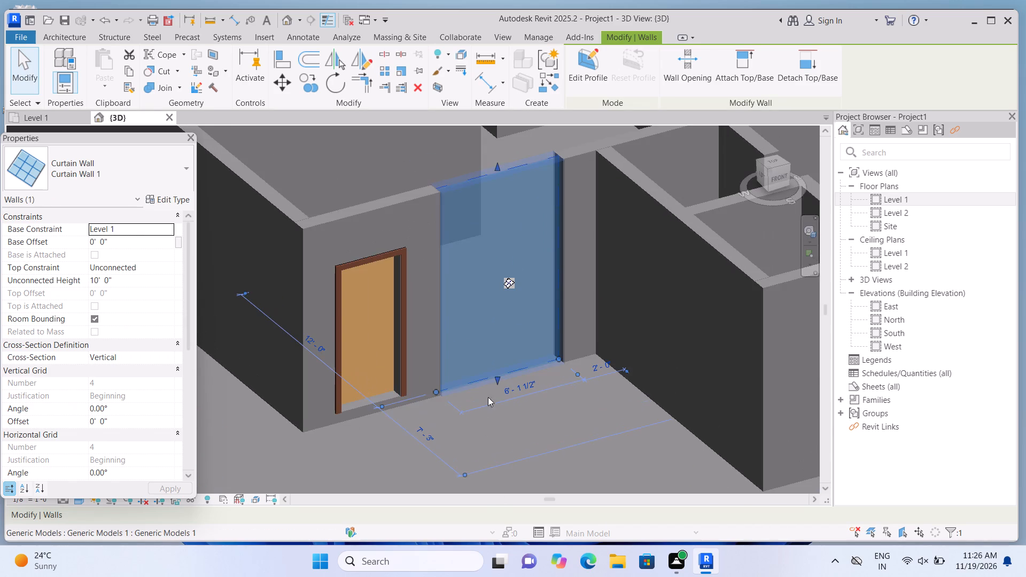
pyautogui.moveTo(496, 378); pyautogui.dragTo(495, 322)
pyautogui.moveTo(496, 163); pyautogui.dragTo(501, 197)
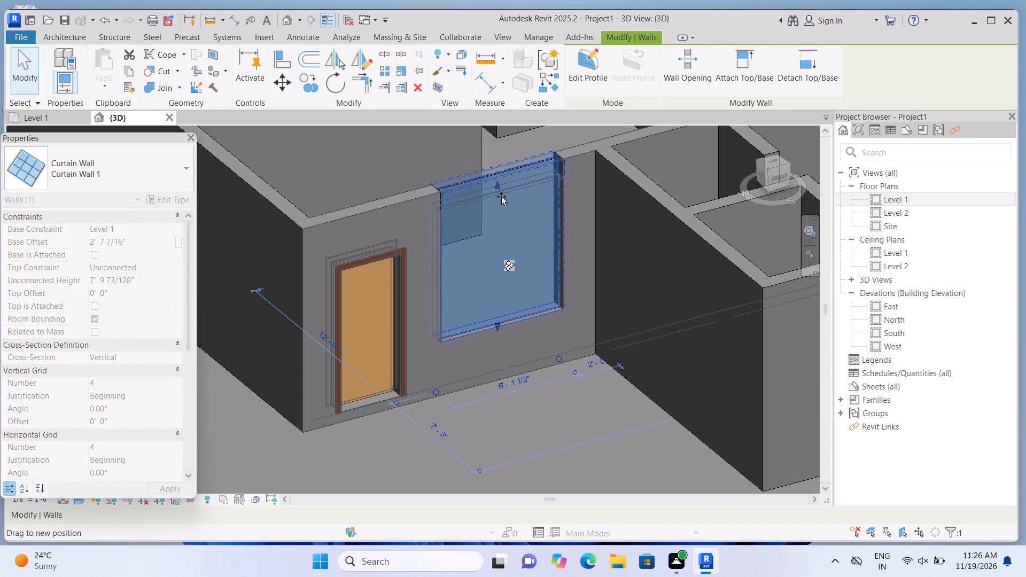
pyautogui.moveTo(501, 197); pyautogui.dragTo(502, 222)
pyautogui.moveTo(496, 326); pyautogui.dragTo(503, 341)
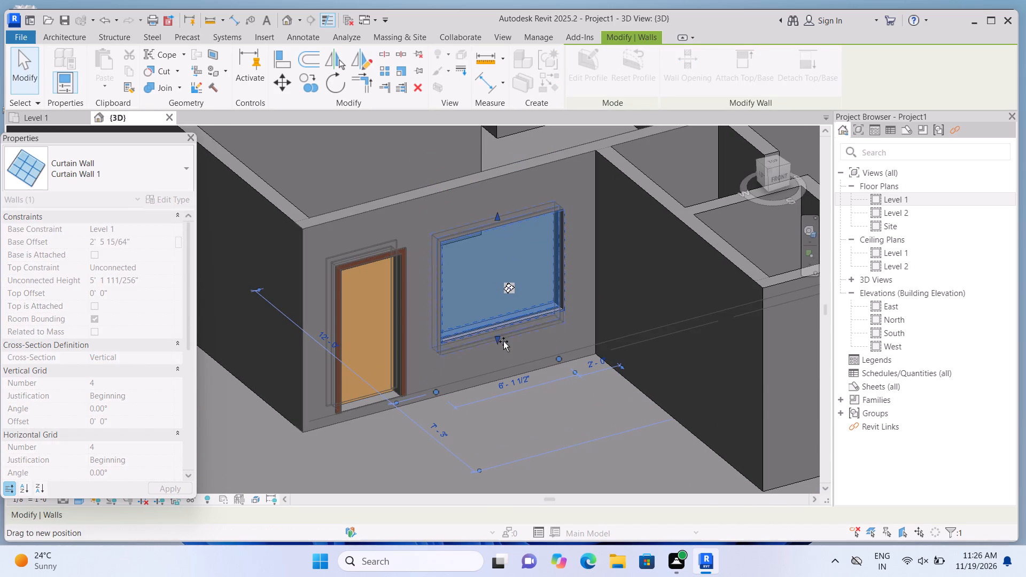
pyautogui.moveTo(503, 341); pyautogui.dragTo(503, 342)
pyautogui.moveTo(503, 342); pyautogui.dragTo(502, 327)
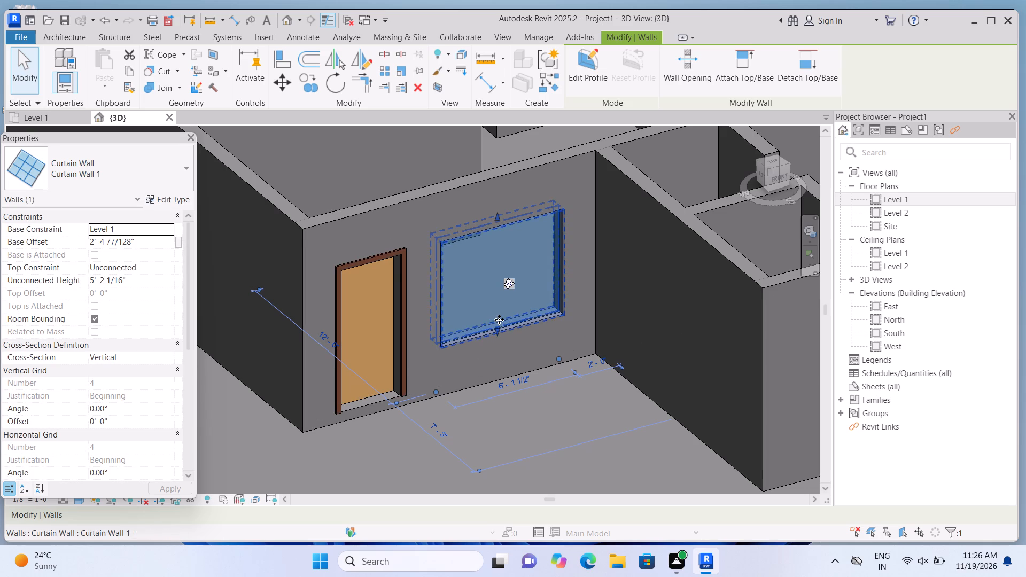
pyautogui.scroll(-1, 502, 332)
pyautogui.press('Escape')
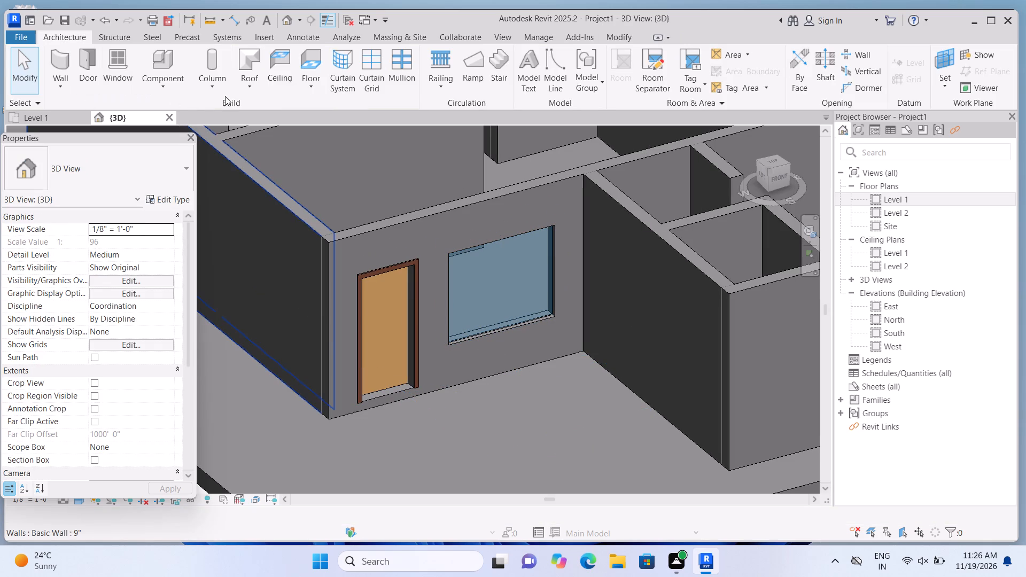
# Add a vertical curtain grid line at the panel's midpoint, 3' 0 3/4" from each side of the curtain wall window.
pyautogui.click(377, 77)
pyautogui.scroll(3, 520, 241)
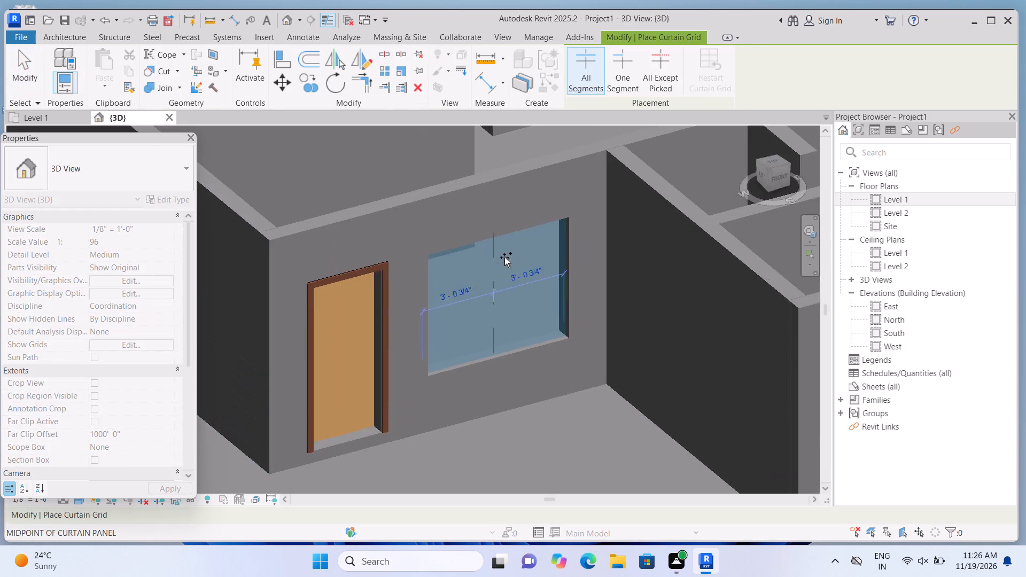
pyautogui.scroll(2, 504, 258)
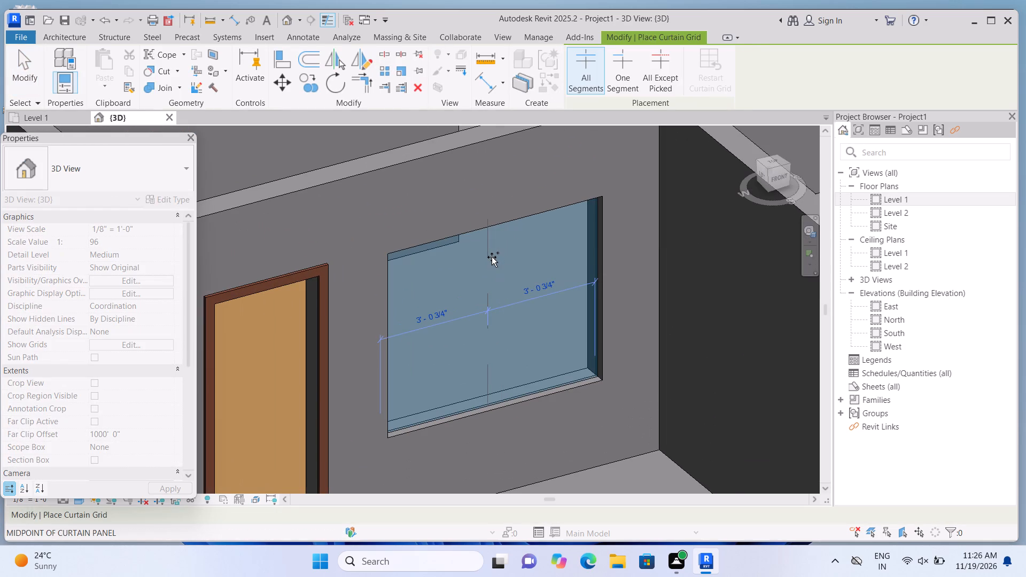
pyautogui.click(492, 257)
# Place 2.5" x 5" rectangular mullions on the curtain wall window's central grid line and along its four outer edges.
pyautogui.click(63, 38)
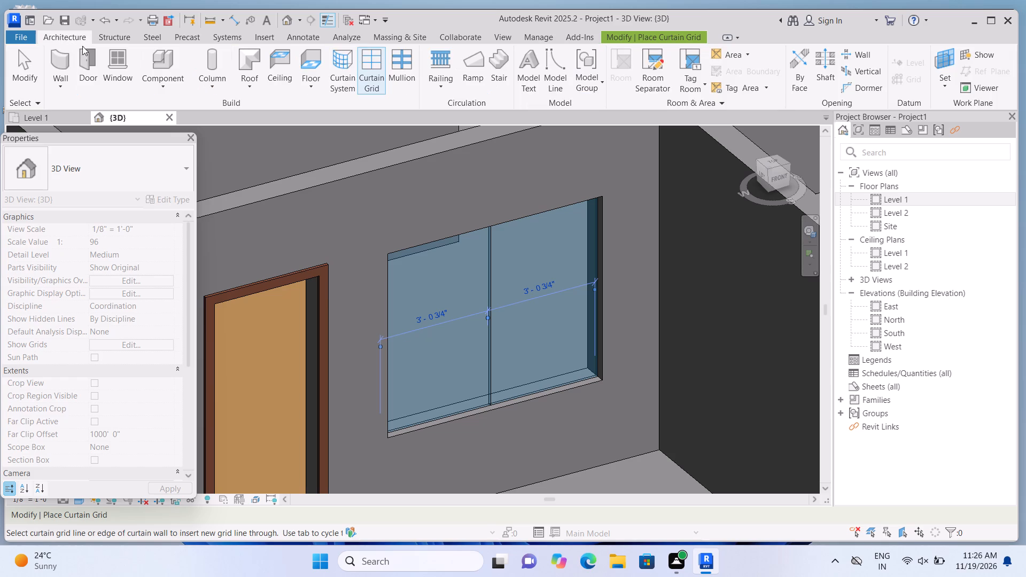
pyautogui.click(399, 75)
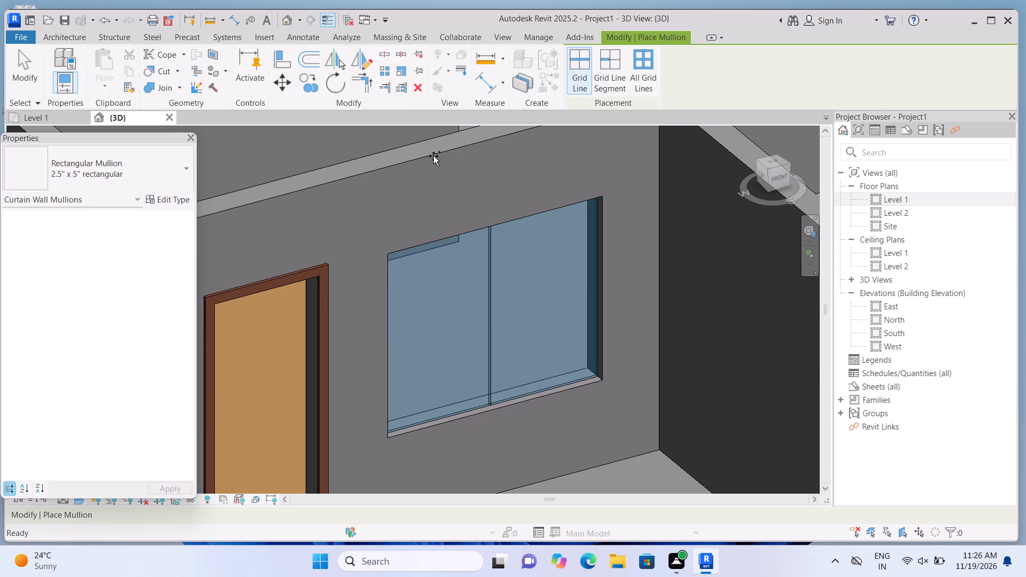
pyautogui.click(501, 302)
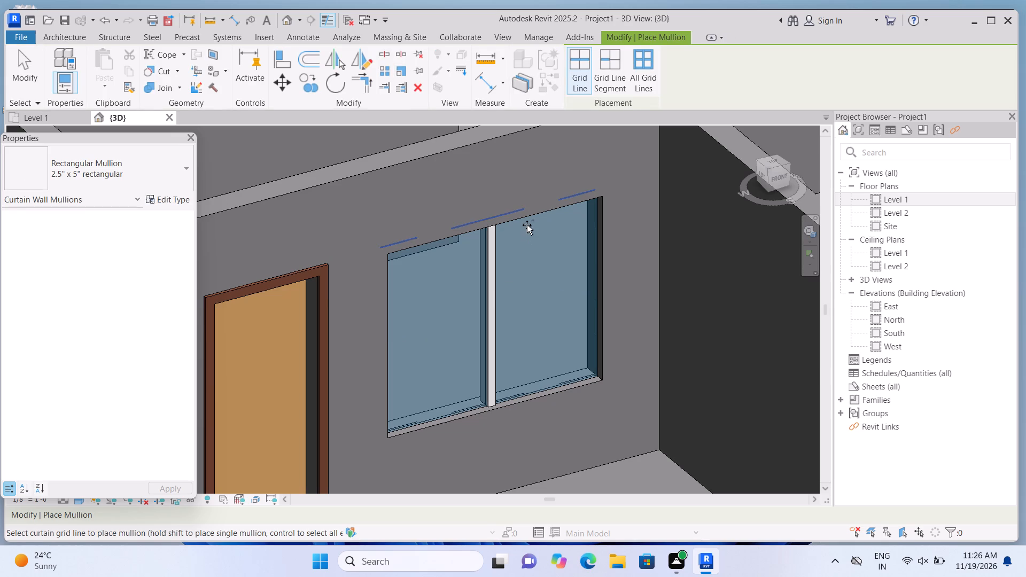
pyautogui.click(527, 225)
pyautogui.click(581, 249)
pyautogui.click(572, 368)
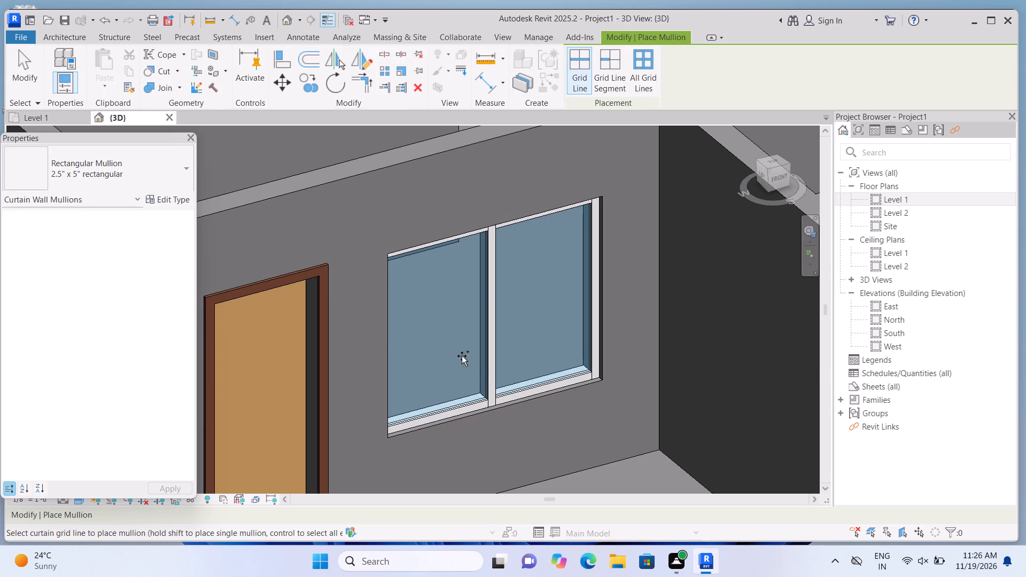
pyautogui.click(402, 343)
pyautogui.scroll(-2, 403, 343)
pyautogui.press('Escape')
# Examine the entrance door, the mullioned window and the overall room layout in 3D from the front and west sides.
pyautogui.scroll(-2, 406, 342)
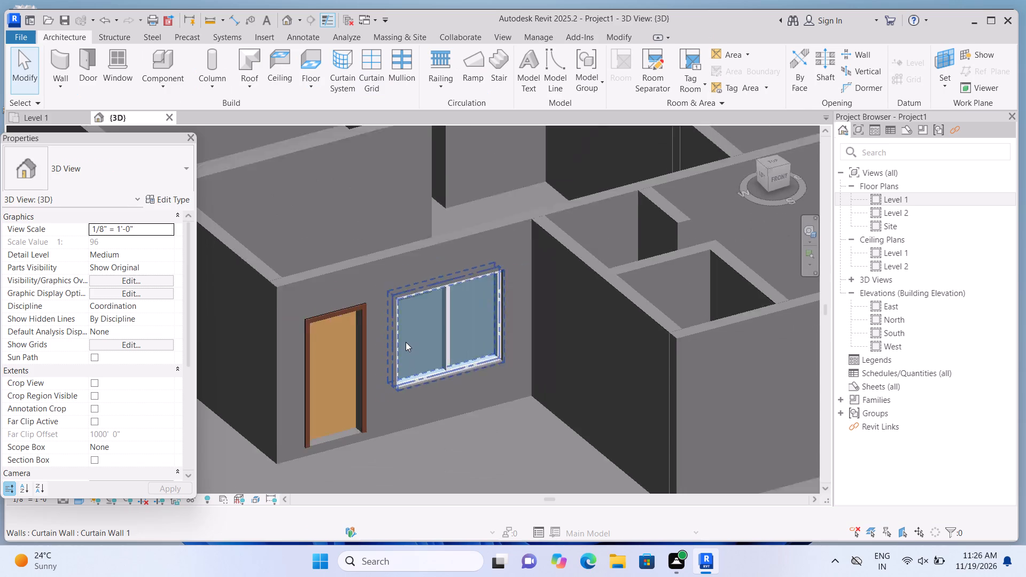
pyautogui.scroll(-4, 406, 342)
pyautogui.scroll(2, 385, 402)
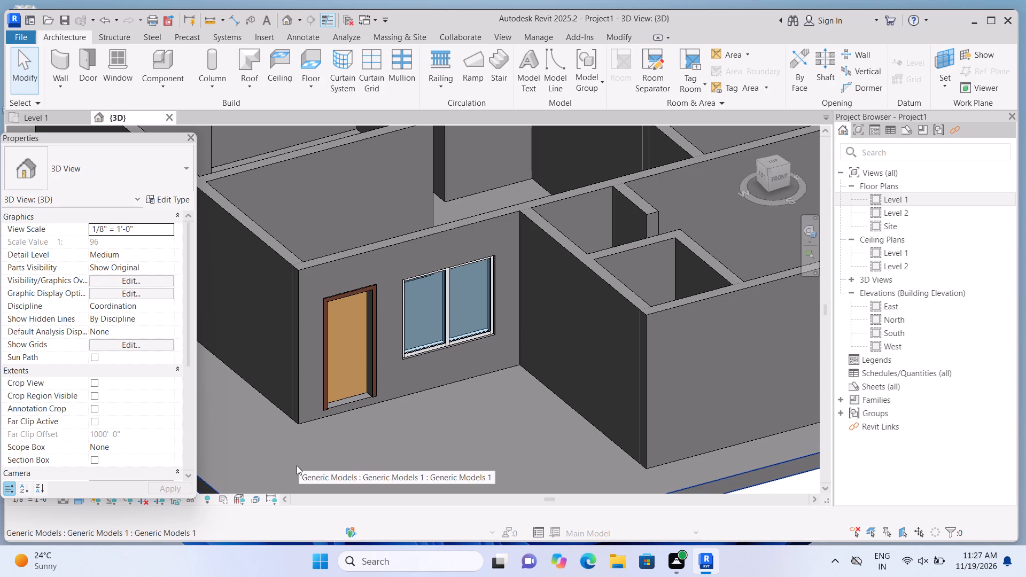
pyautogui.scroll(-3, 296, 467)
pyautogui.scroll(-2, 366, 438)
pyautogui.scroll(3, 361, 444)
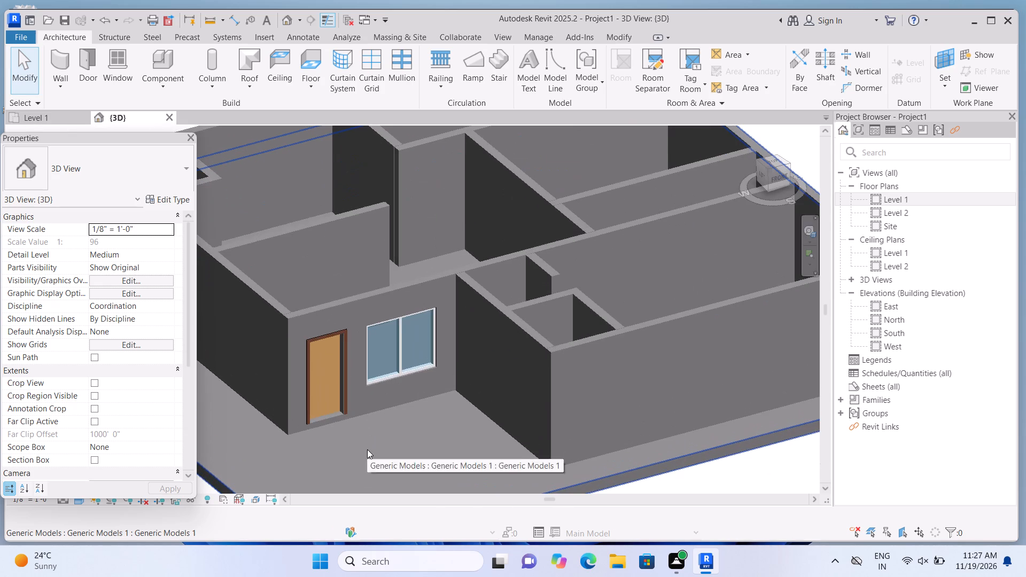
pyautogui.moveTo(386, 450); pyautogui.dragTo(434, 430, button='middle')
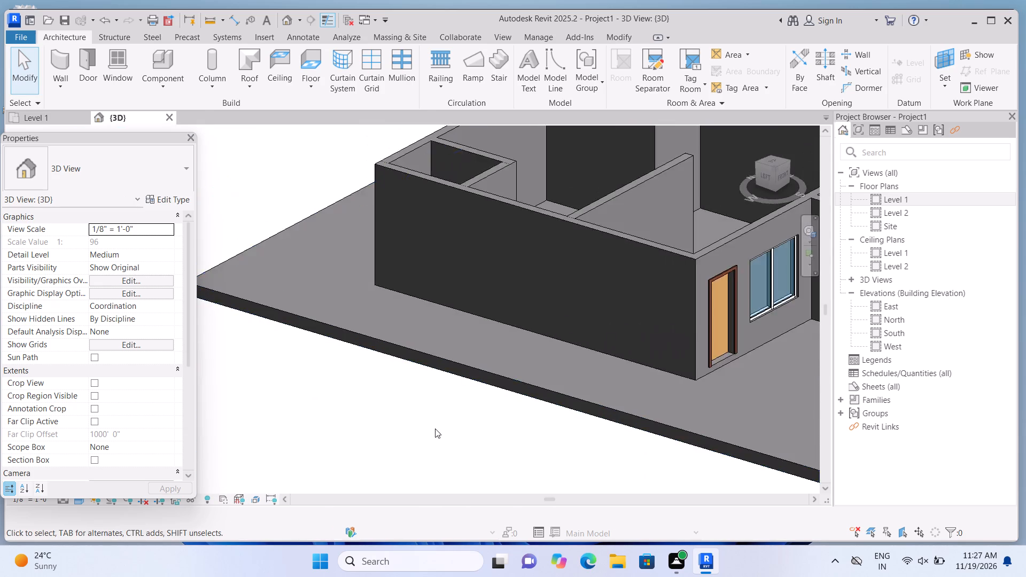
pyautogui.scroll(-5, 367, 420)
pyautogui.moveTo(408, 424); pyautogui.dragTo(297, 419, button='middle')
pyautogui.scroll(1, 460, 423)
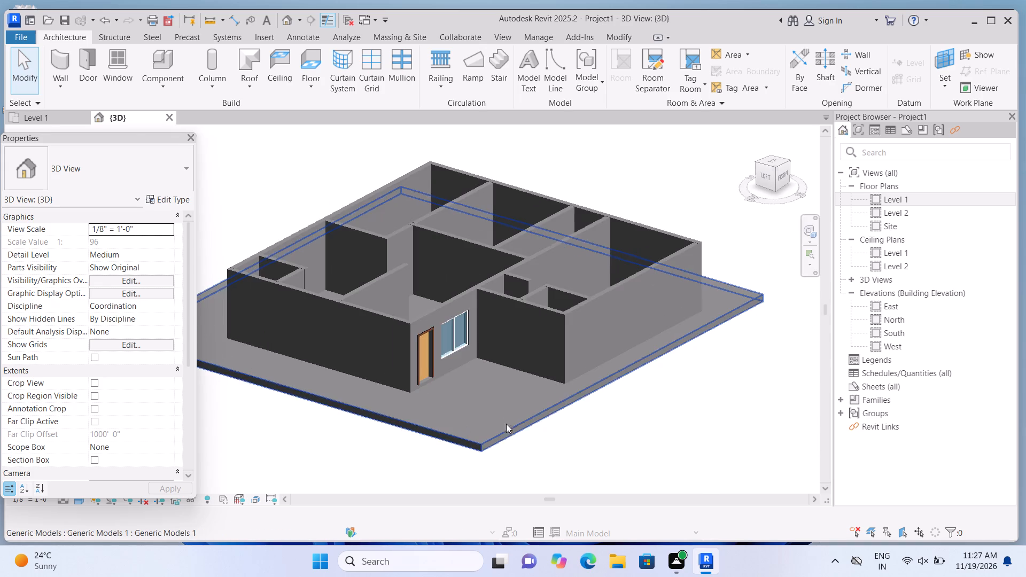
# Return to the Level 1 floor plan.
pyautogui.doubleClick(878, 197)
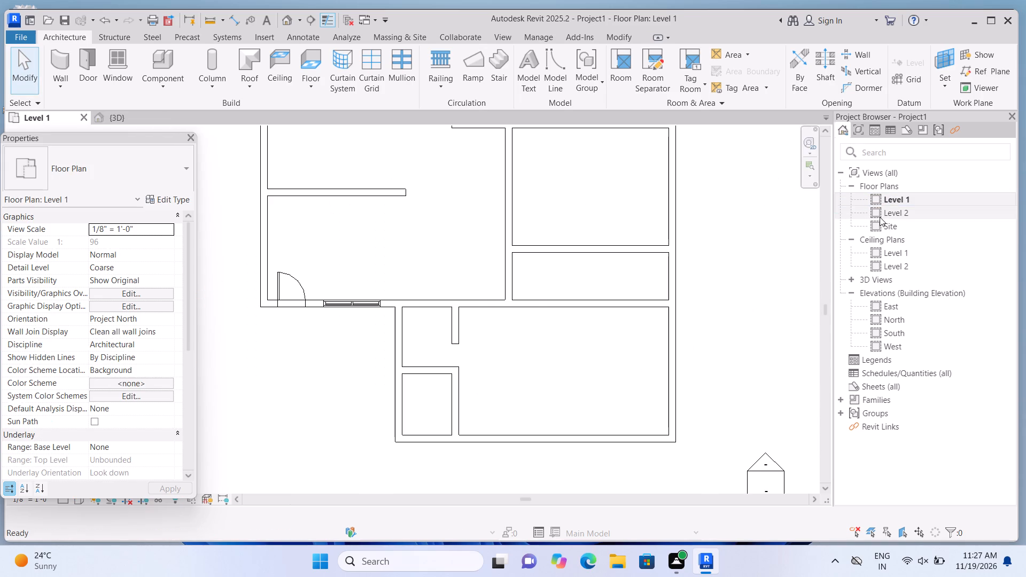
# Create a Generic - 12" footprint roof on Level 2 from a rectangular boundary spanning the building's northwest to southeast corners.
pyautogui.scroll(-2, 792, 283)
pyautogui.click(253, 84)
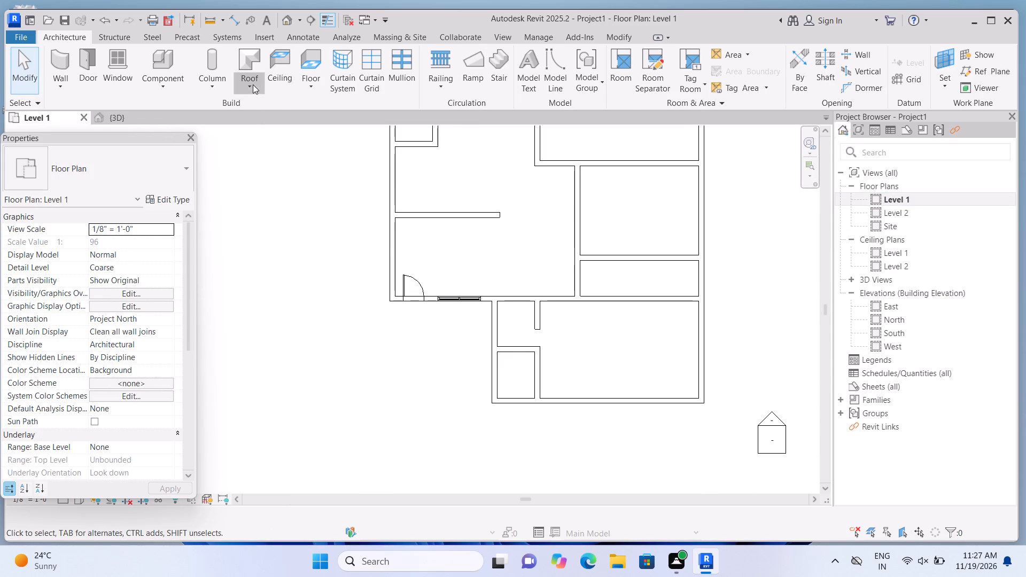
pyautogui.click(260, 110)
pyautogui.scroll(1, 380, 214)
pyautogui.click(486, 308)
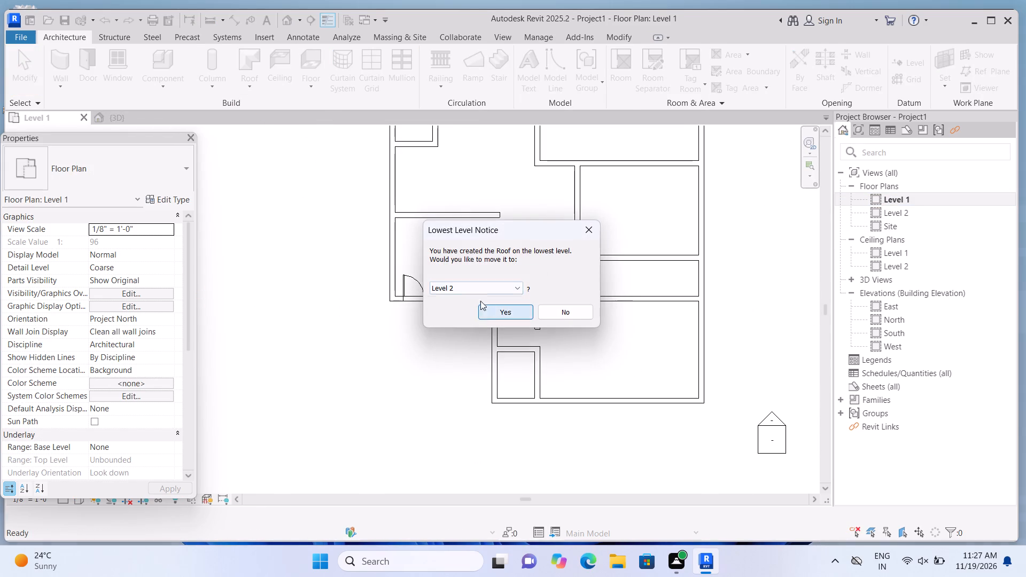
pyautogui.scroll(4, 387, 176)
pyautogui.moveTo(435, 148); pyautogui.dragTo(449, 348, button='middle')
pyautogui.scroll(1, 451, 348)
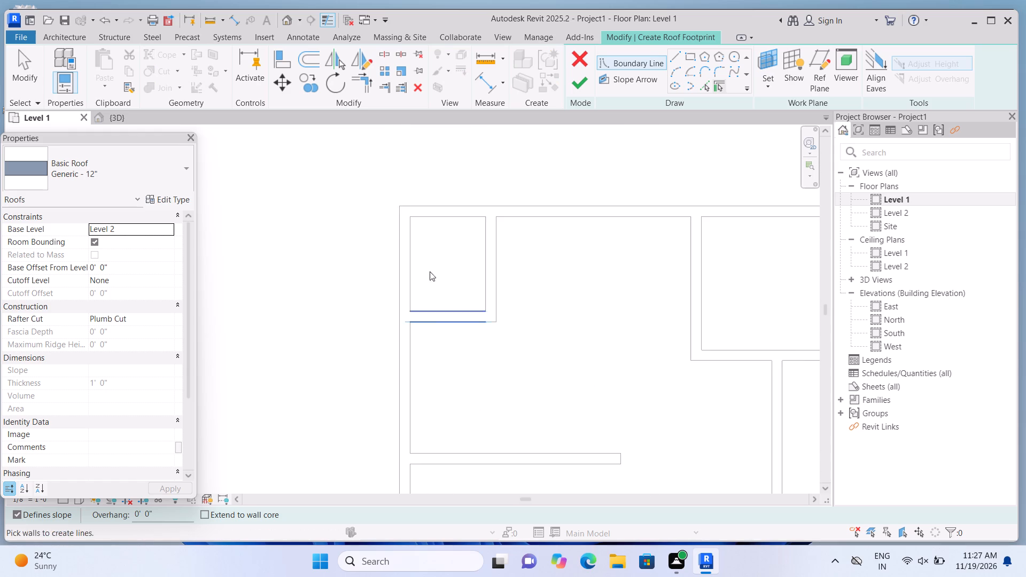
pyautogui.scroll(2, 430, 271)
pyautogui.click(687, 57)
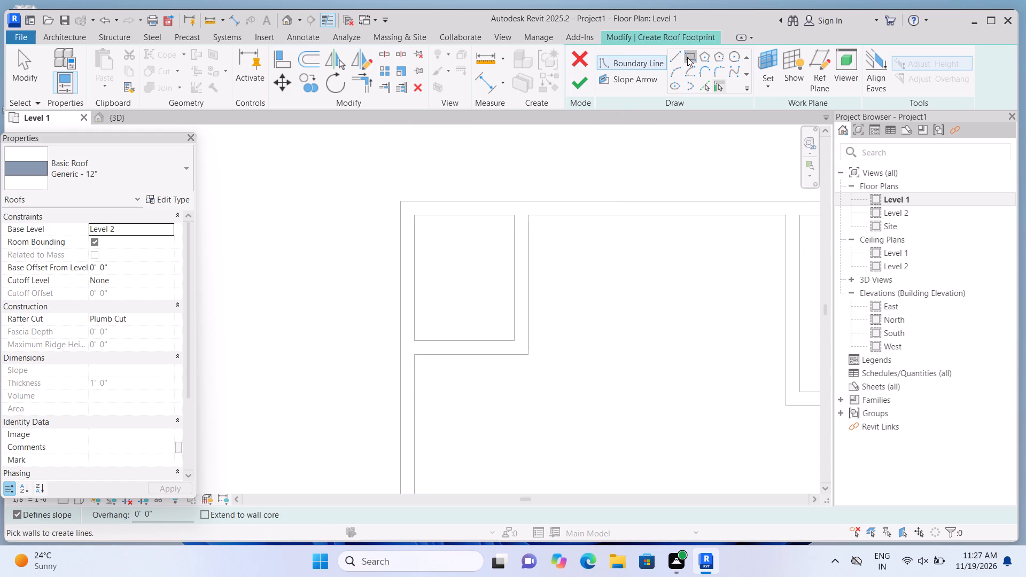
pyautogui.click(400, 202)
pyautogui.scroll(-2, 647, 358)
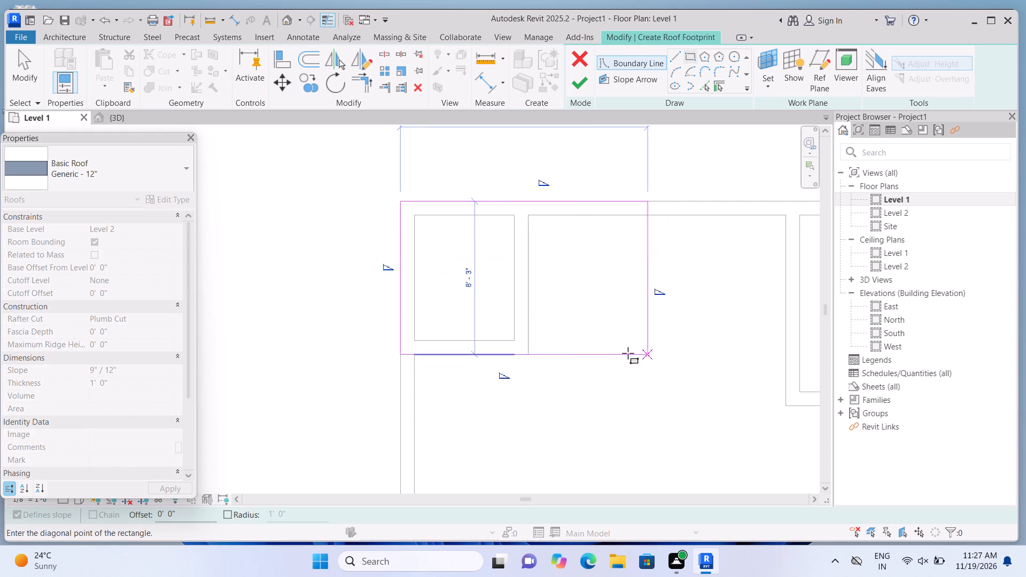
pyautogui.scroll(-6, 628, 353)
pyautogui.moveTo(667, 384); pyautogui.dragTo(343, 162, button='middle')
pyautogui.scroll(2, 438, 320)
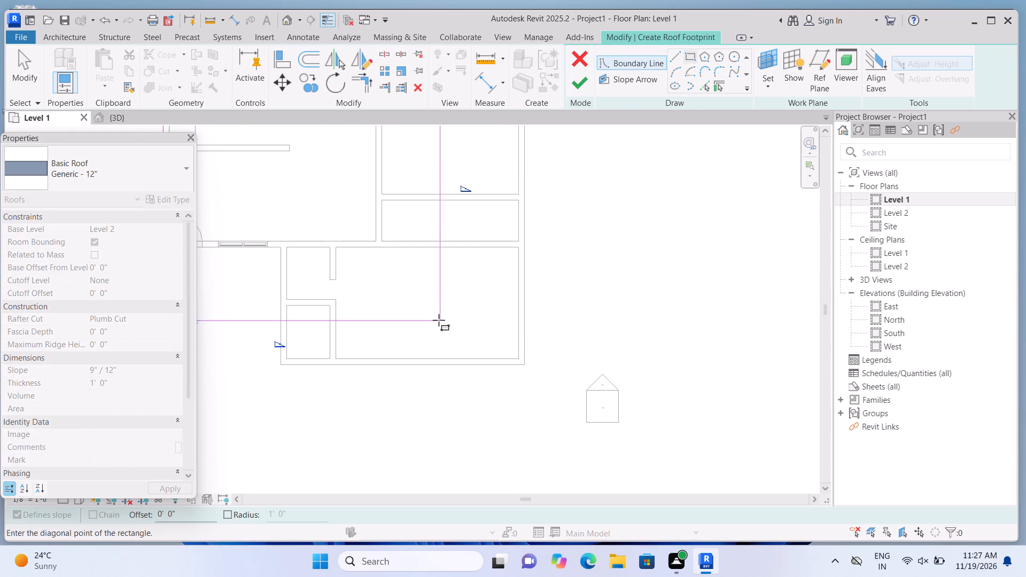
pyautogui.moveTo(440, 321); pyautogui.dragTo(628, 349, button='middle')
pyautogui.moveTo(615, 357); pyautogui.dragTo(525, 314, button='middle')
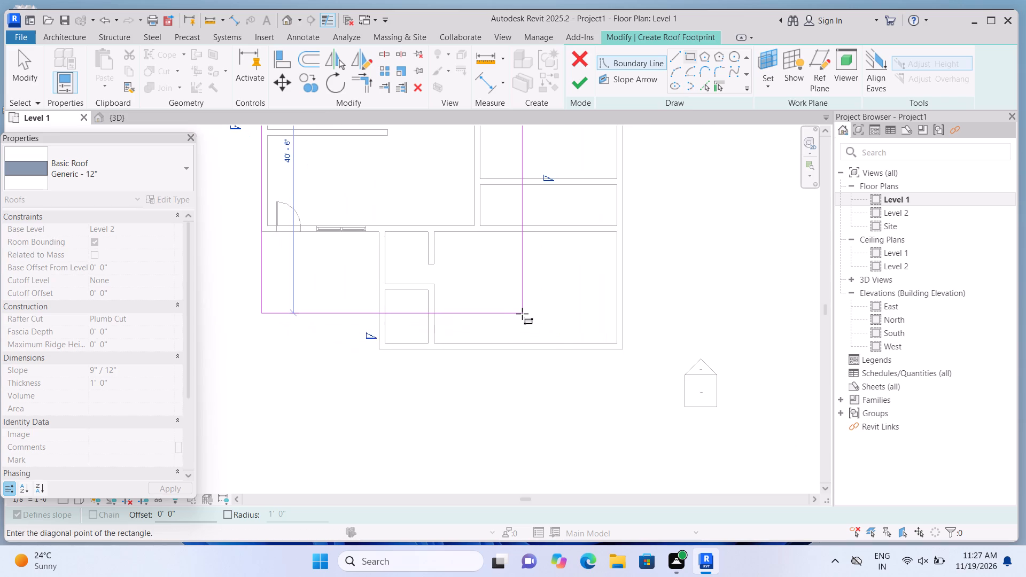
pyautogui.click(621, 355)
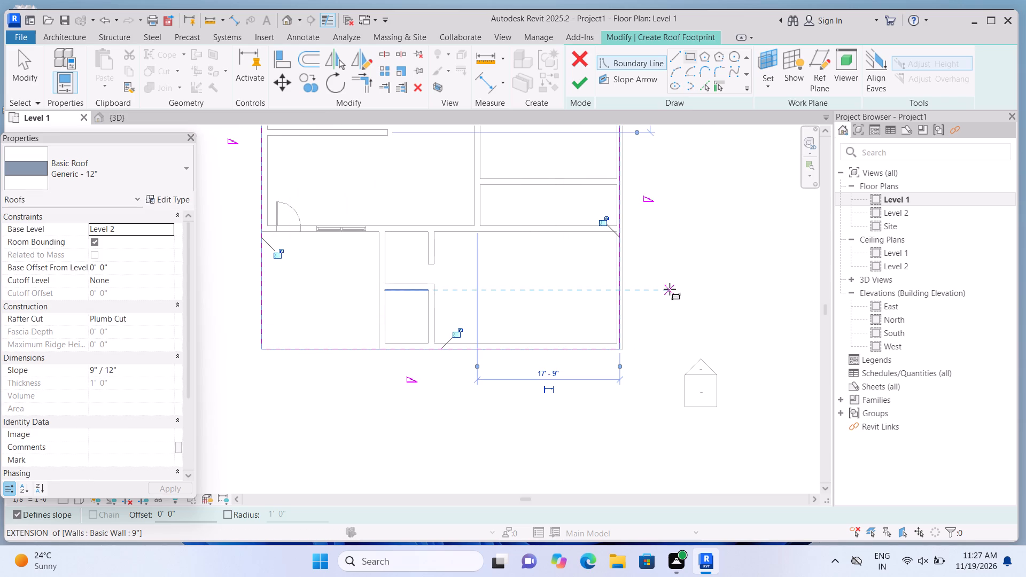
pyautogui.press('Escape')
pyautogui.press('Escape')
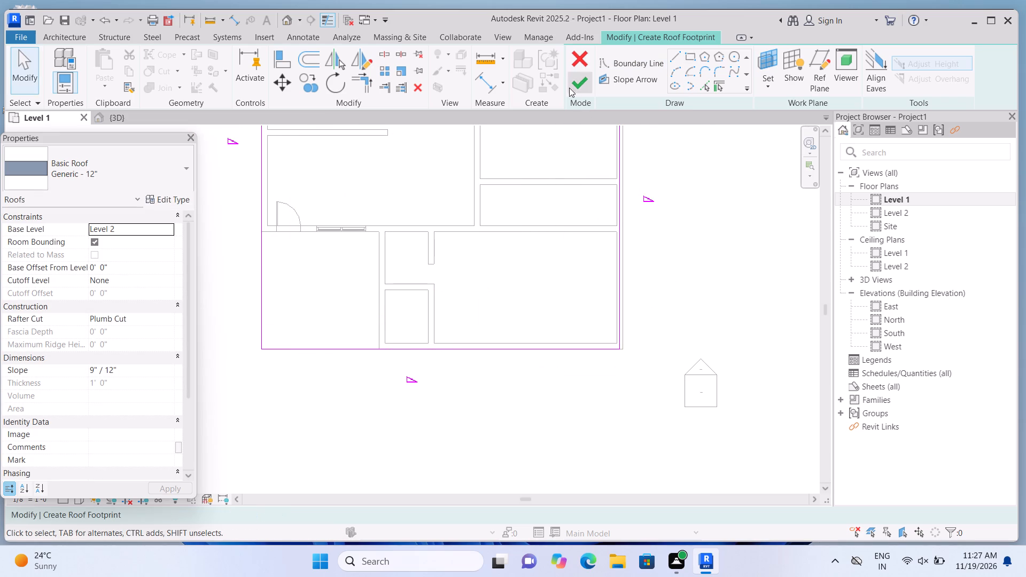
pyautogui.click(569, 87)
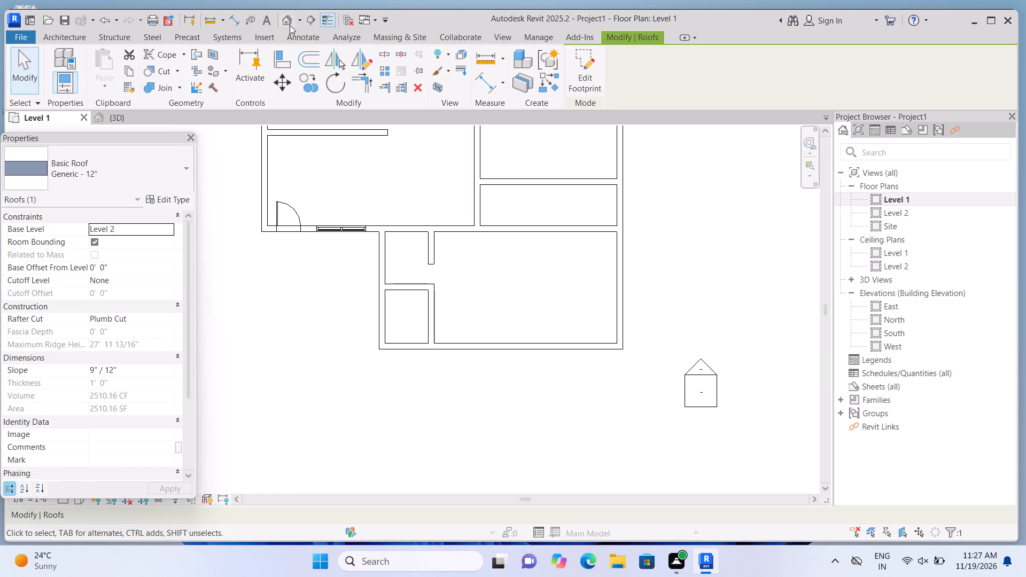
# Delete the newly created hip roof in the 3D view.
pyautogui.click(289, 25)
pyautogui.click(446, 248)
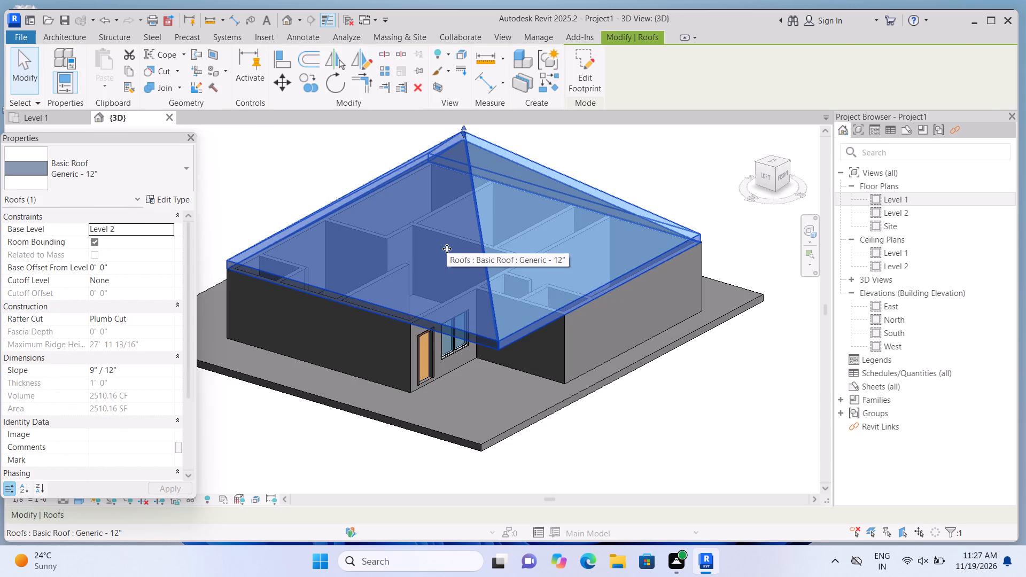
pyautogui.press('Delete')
# From the Level 1 plan, create a Generic - 12" footprint roof on Level 2, its rectangle snapped to the building's northwest and southeast outer corners.
pyautogui.doubleClick(876, 198)
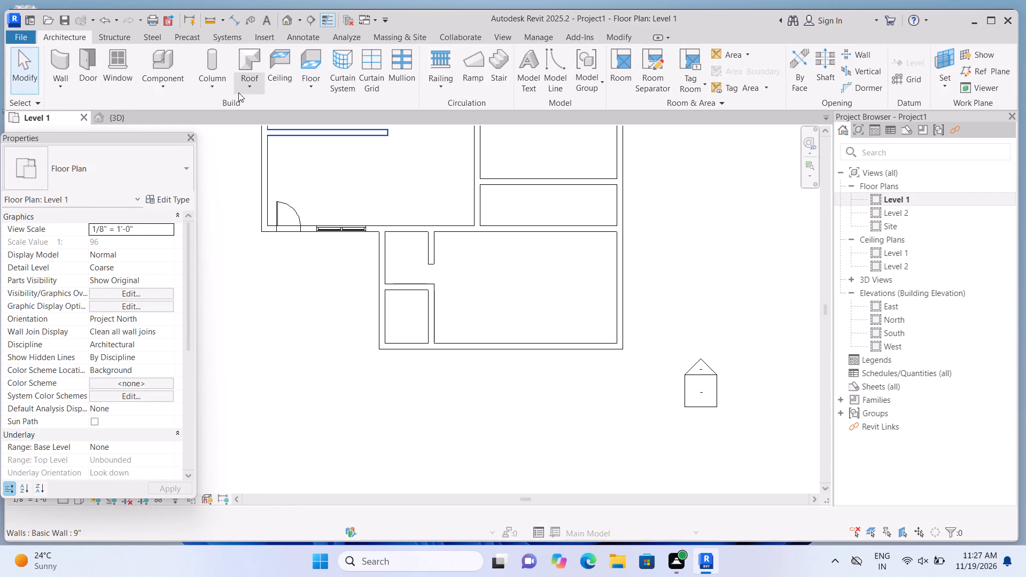
pyautogui.click(240, 93)
pyautogui.click(251, 114)
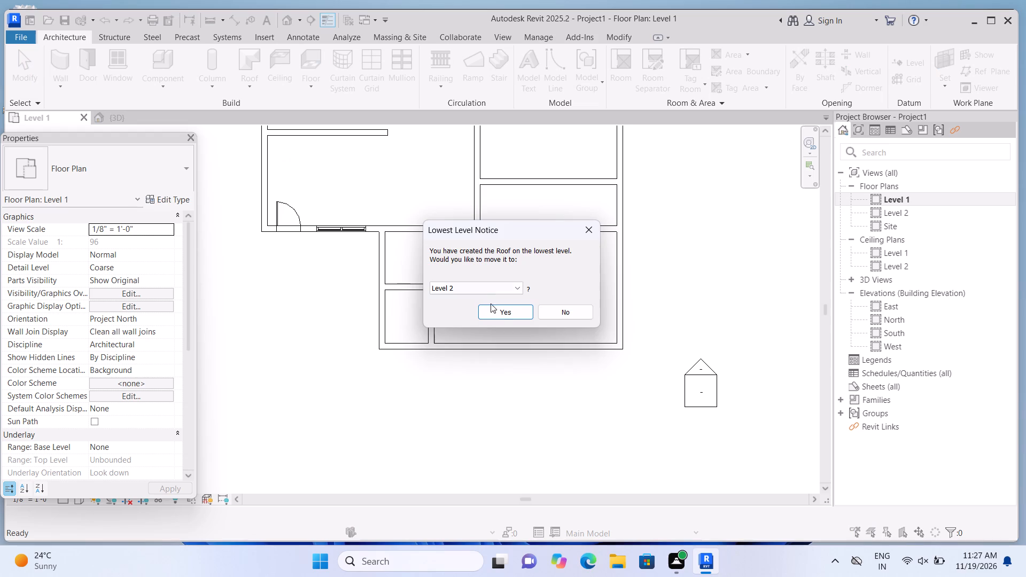
pyautogui.click(501, 313)
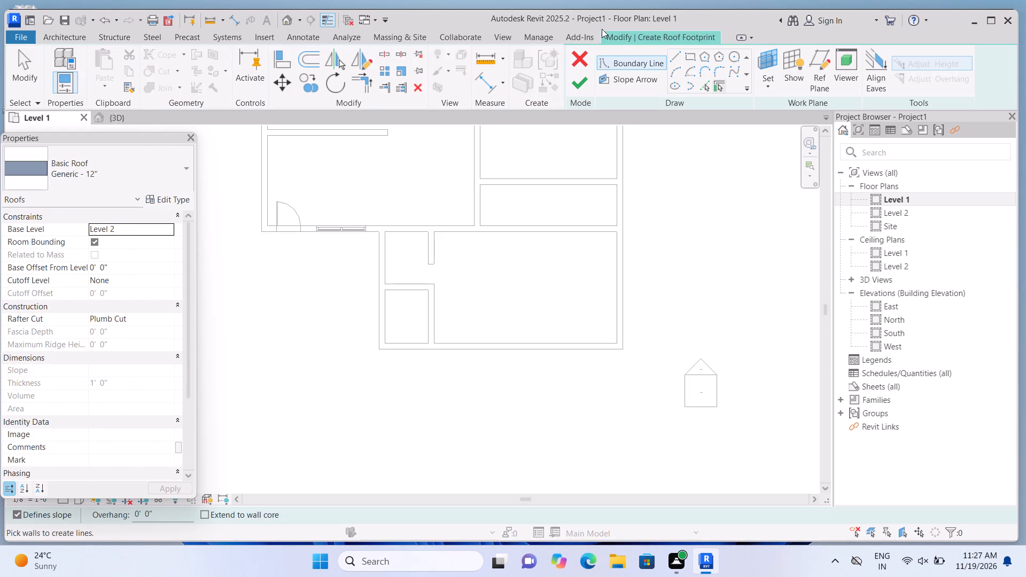
pyautogui.click(692, 59)
pyautogui.scroll(1, 481, 217)
pyautogui.moveTo(481, 219); pyautogui.dragTo(488, 331, button='middle')
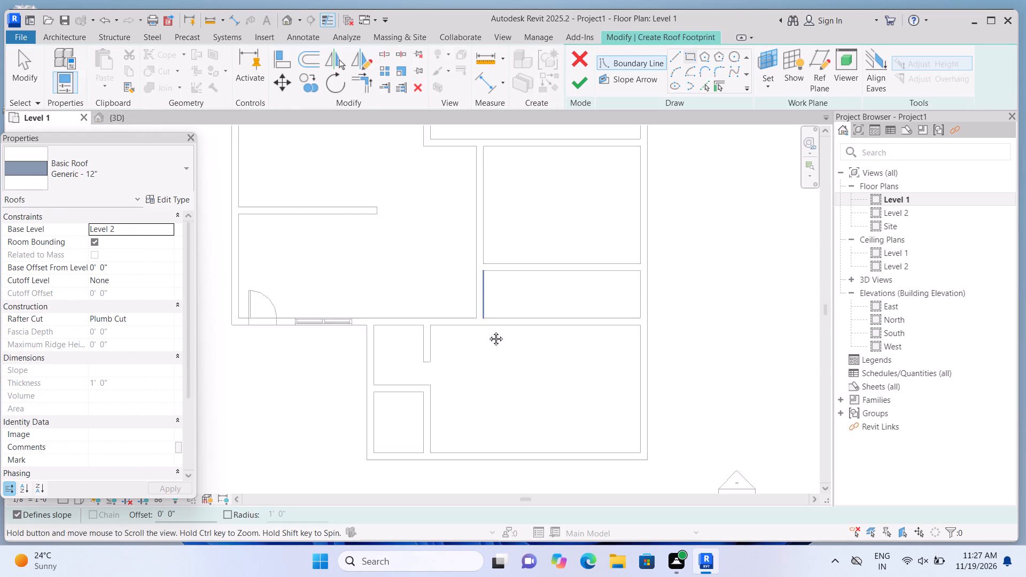
pyautogui.moveTo(488, 331); pyautogui.dragTo(501, 362, button='middle')
pyautogui.scroll(-4, 505, 364)
pyautogui.scroll(6, 377, 185)
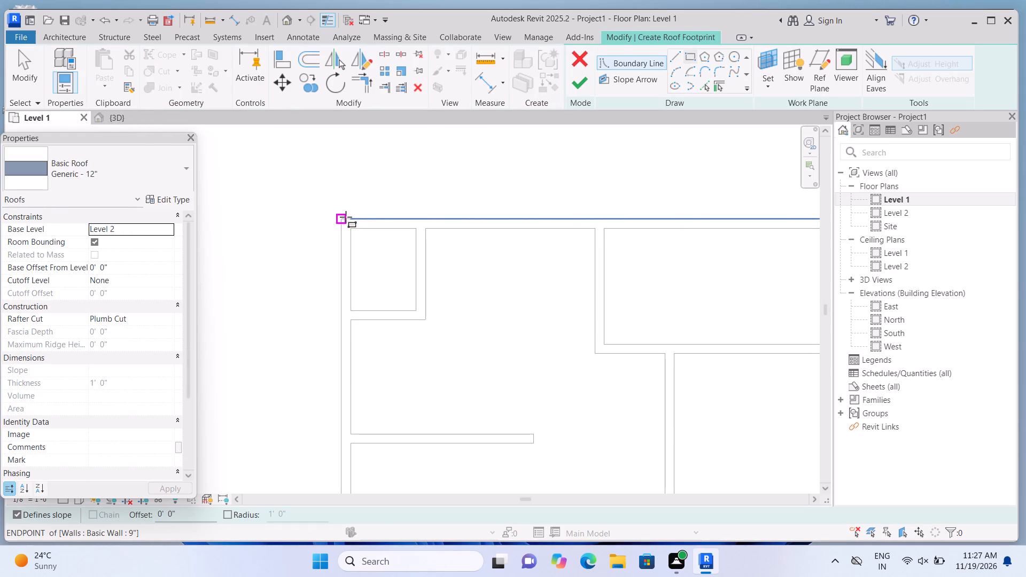
pyautogui.click(345, 217)
pyautogui.scroll(-3, 510, 286)
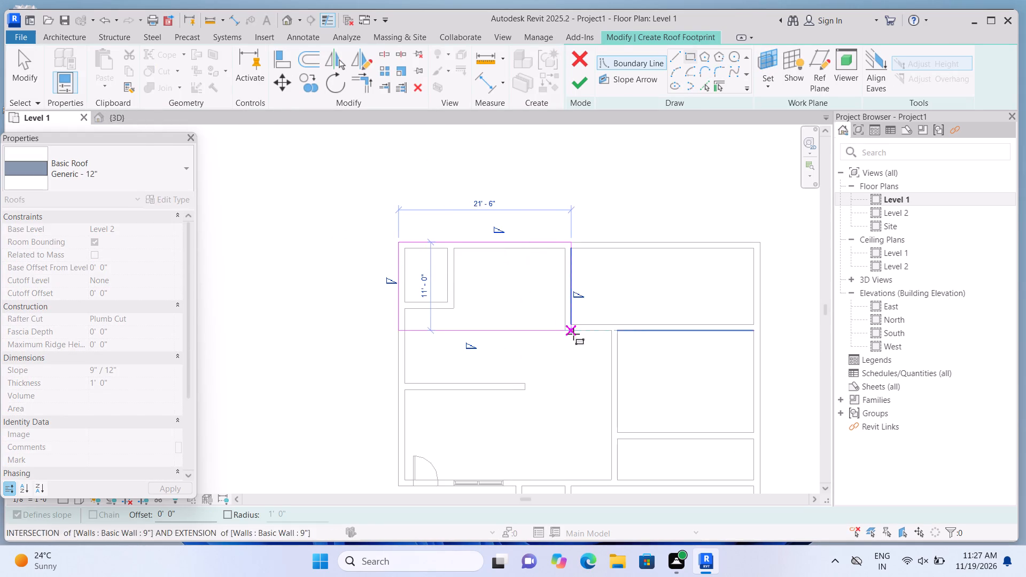
pyautogui.moveTo(573, 334); pyautogui.dragTo(405, 152, button='middle')
pyautogui.scroll(3, 626, 409)
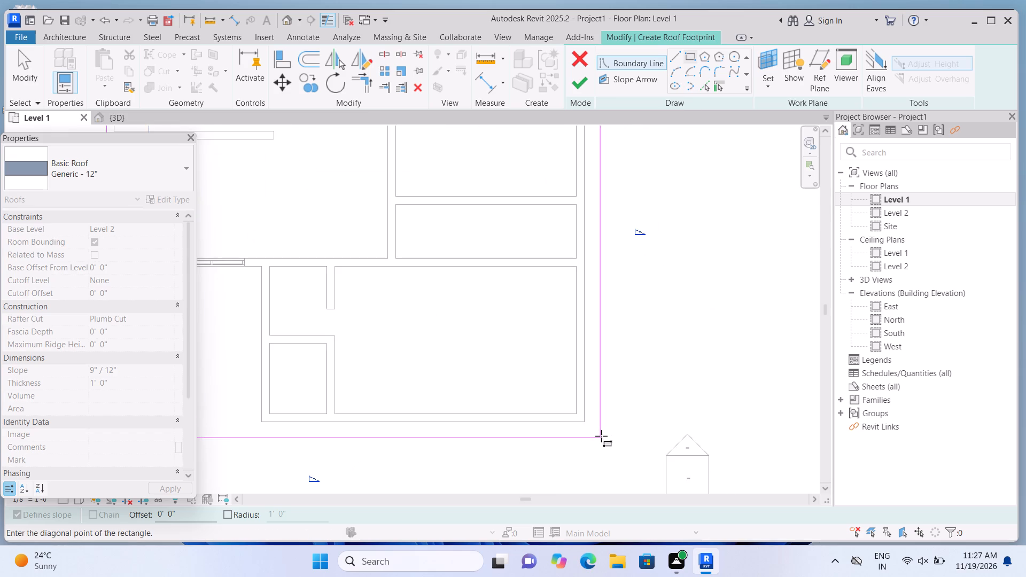
pyautogui.scroll(1, 601, 436)
pyautogui.click(580, 421)
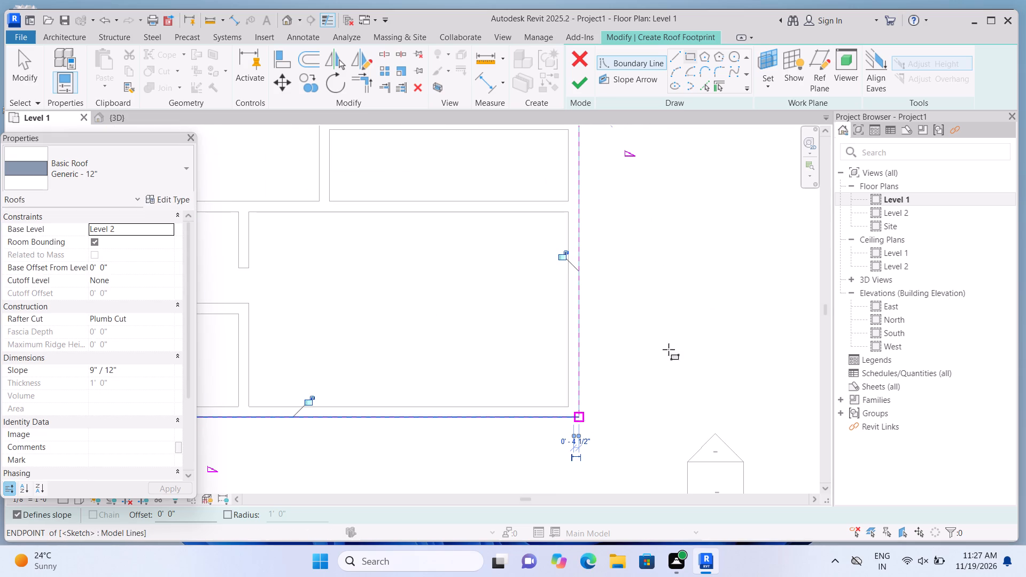
pyautogui.click(572, 87)
pyautogui.scroll(-3, 609, 228)
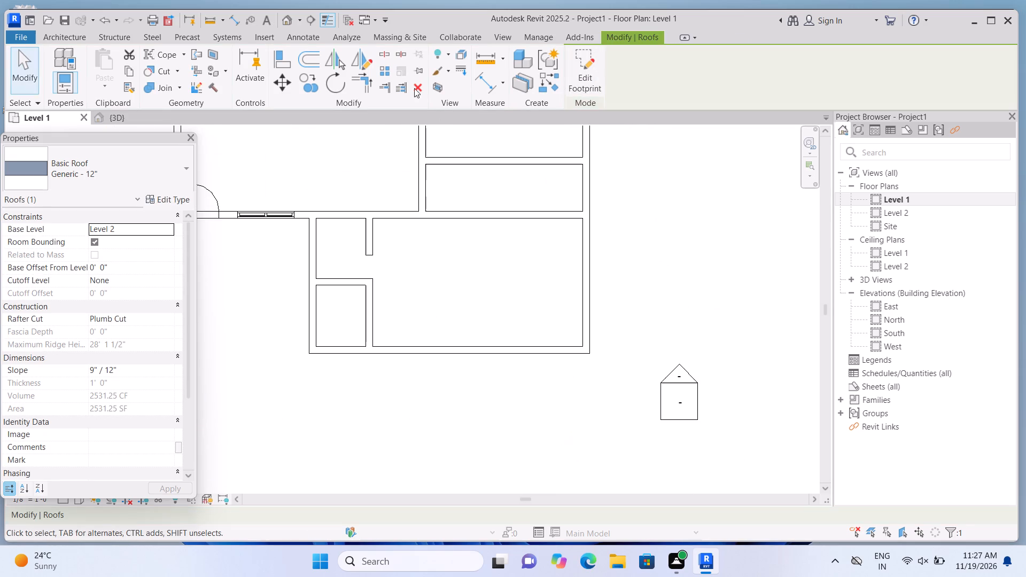
# Set the roof's slope to 0 in the 3D view, making it flat.
pyautogui.click(287, 22)
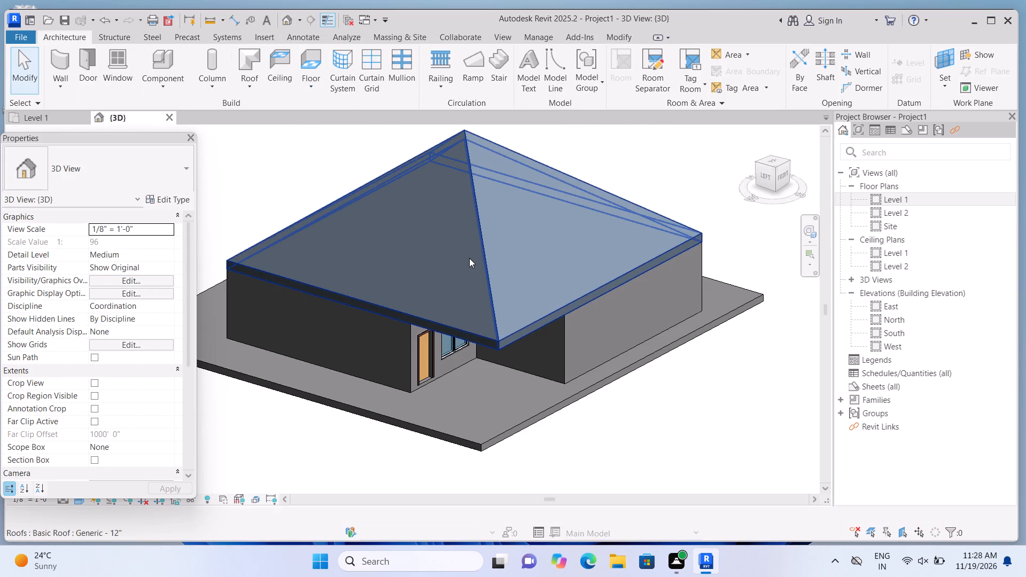
pyautogui.click(470, 259)
pyautogui.click(150, 367)
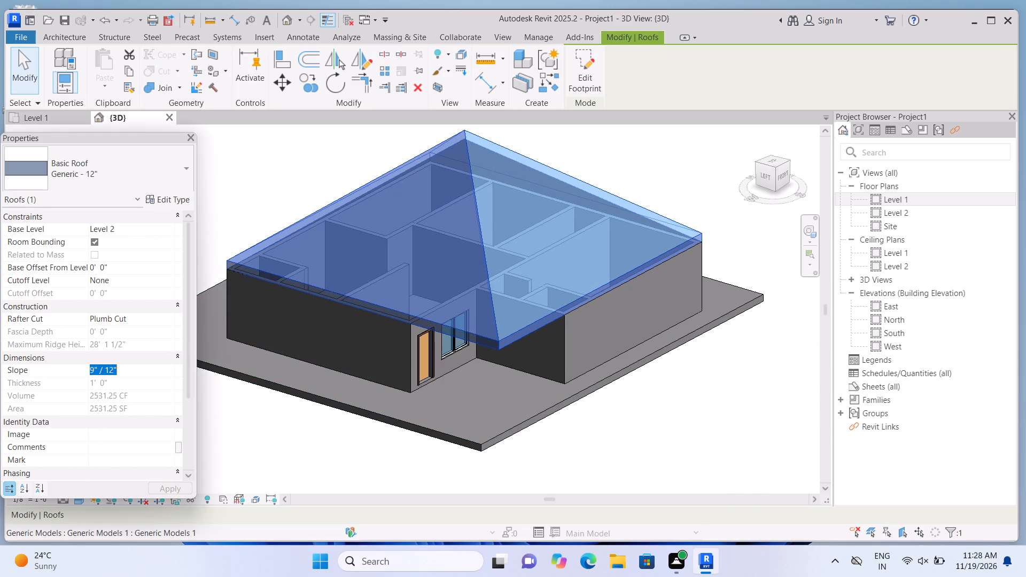
pyautogui.press('BackSpace')
pyautogui.press('0')
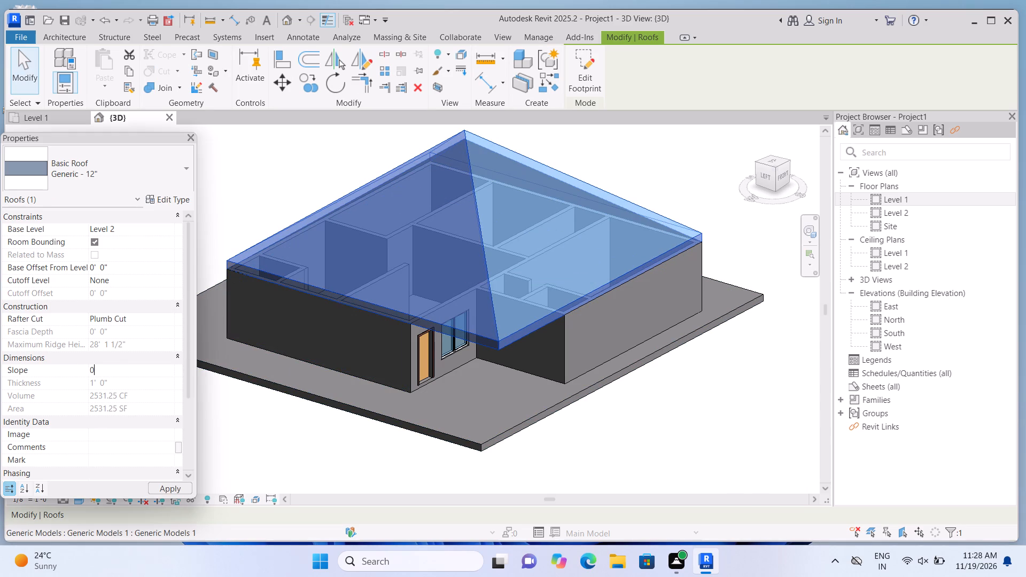
pyautogui.press('Return')
pyautogui.click(285, 466)
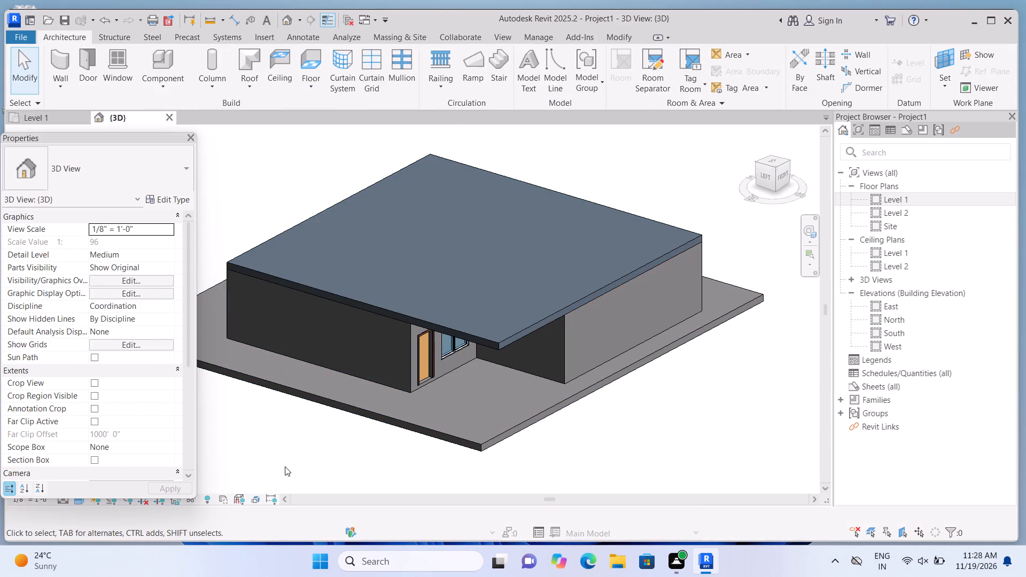
# Examine the flat roof and the building's exterior in 3D from the front side.
pyautogui.scroll(-1, 292, 466)
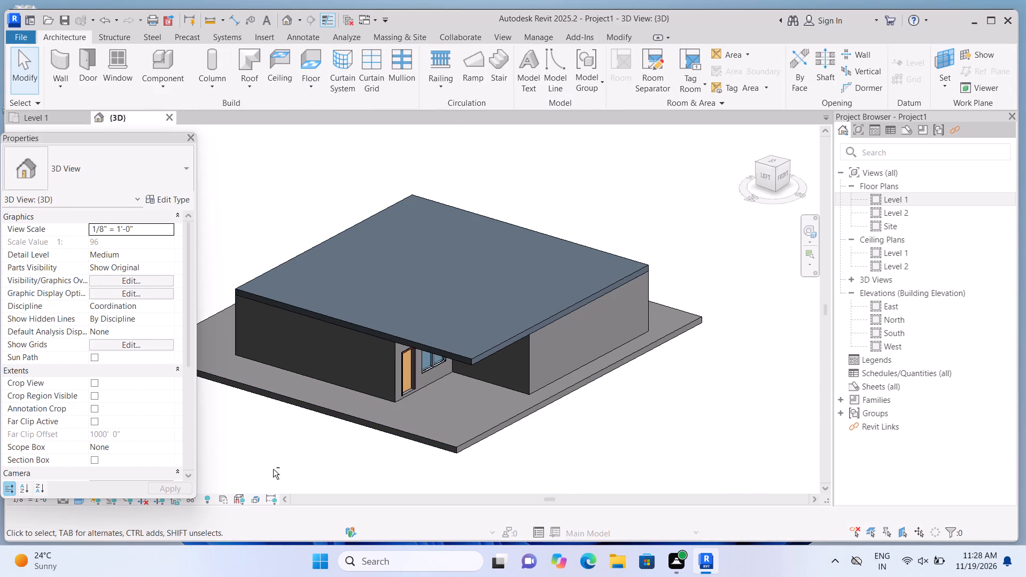
pyautogui.keyDown('shift'); pyautogui.moveTo(639, 411); pyautogui.dragTo(622, 412, button='middle'); pyautogui.keyUp('shift')
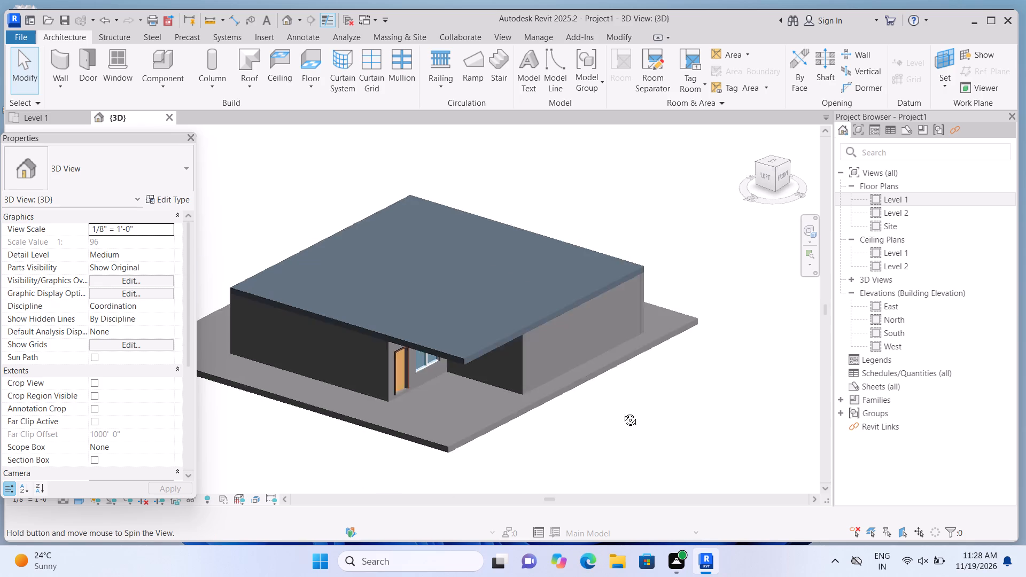
pyautogui.keyDown('shift'); pyautogui.moveTo(622, 412); pyautogui.dragTo(480, 386, button='middle'); pyautogui.keyUp('shift')
pyautogui.moveTo(417, 352); pyautogui.dragTo(831, 472, button='middle')
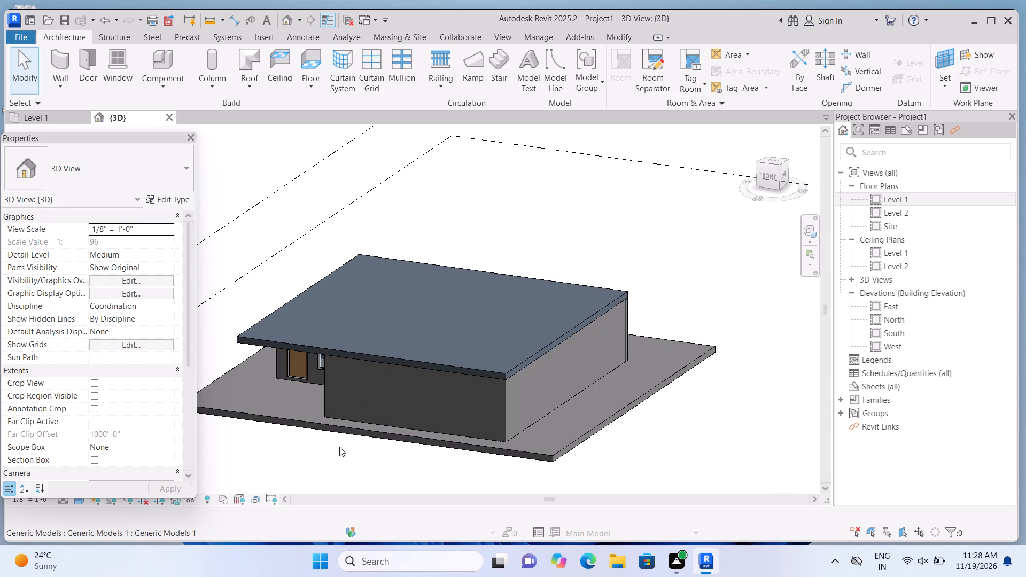
pyautogui.scroll(-2, 603, 425)
pyautogui.scroll(2, 455, 467)
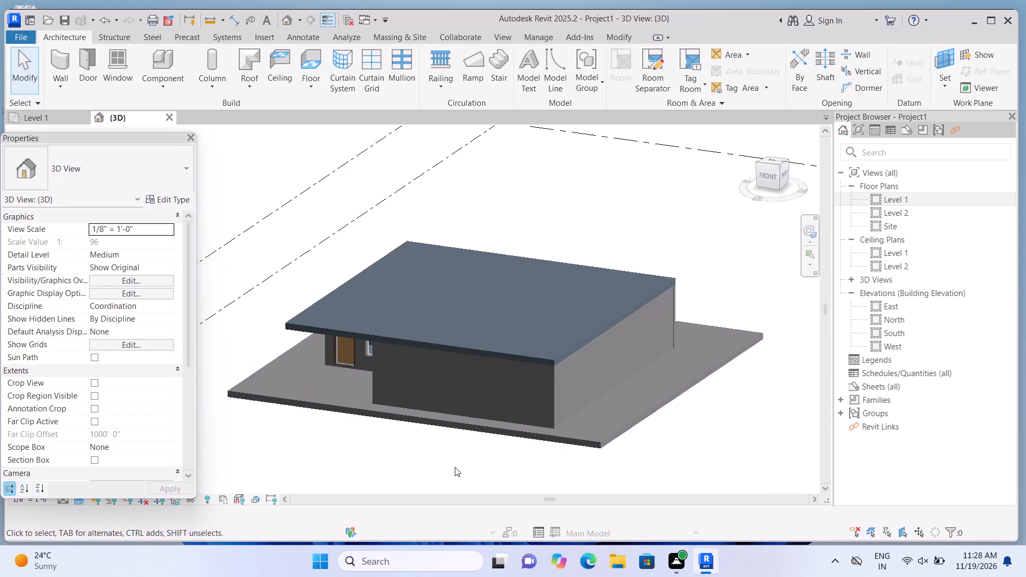
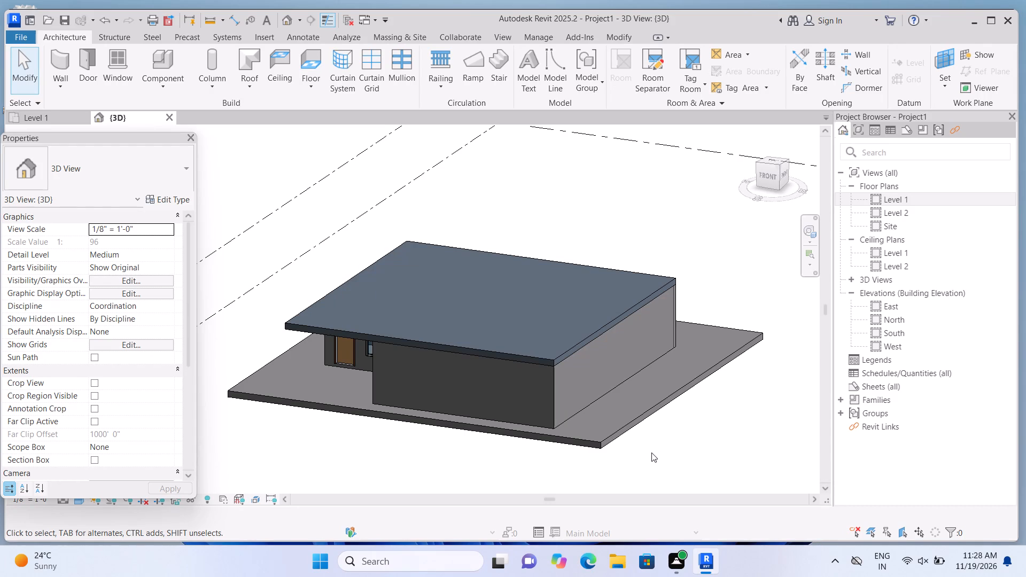
# Stretch the base slab's south edge outward in the 3D view to extend the slab in front of the building.
pyautogui.scroll(-1, 626, 425)
pyautogui.scroll(2, 552, 470)
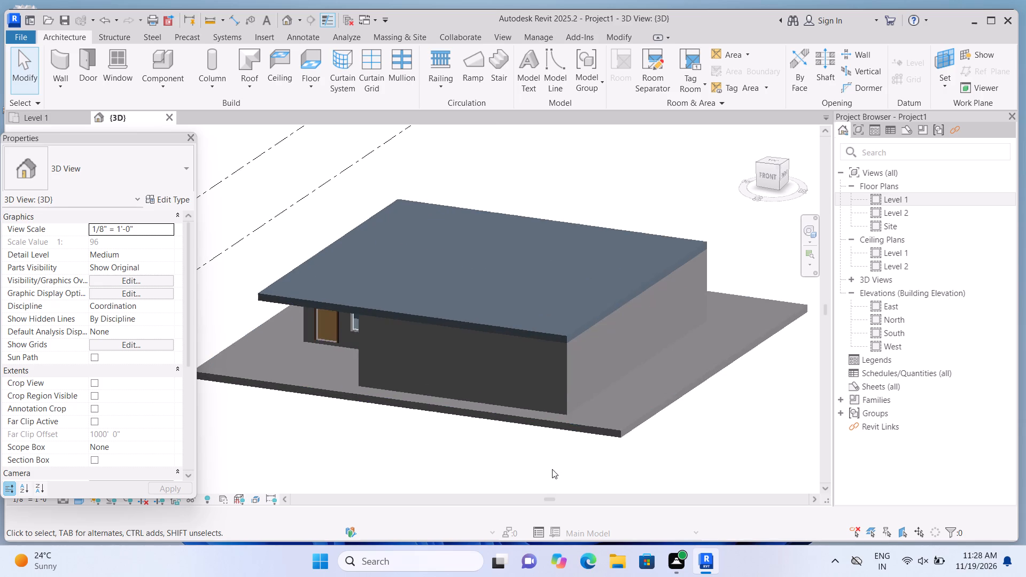
pyautogui.click(588, 423)
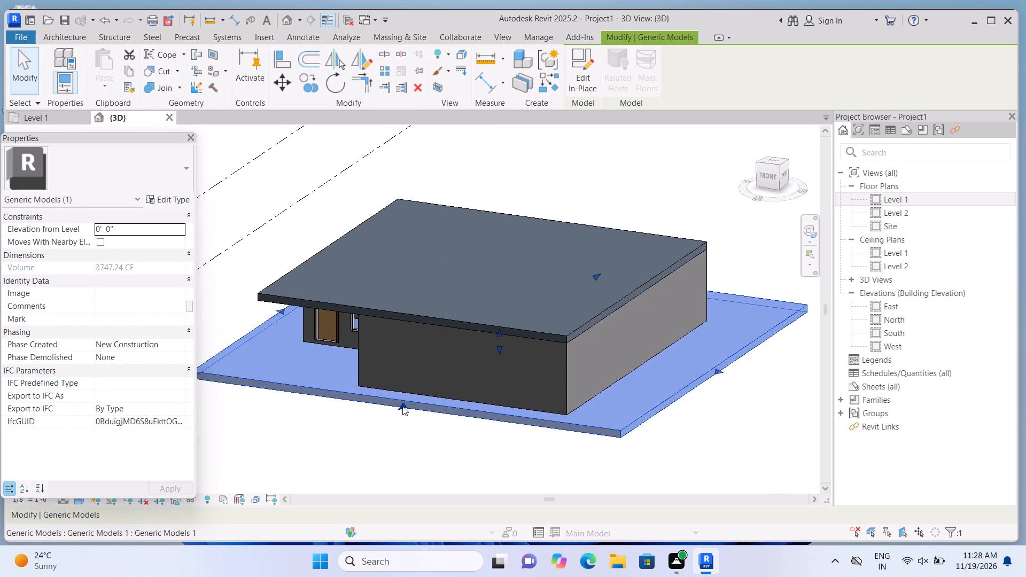
pyautogui.moveTo(401, 406); pyautogui.dragTo(382, 424)
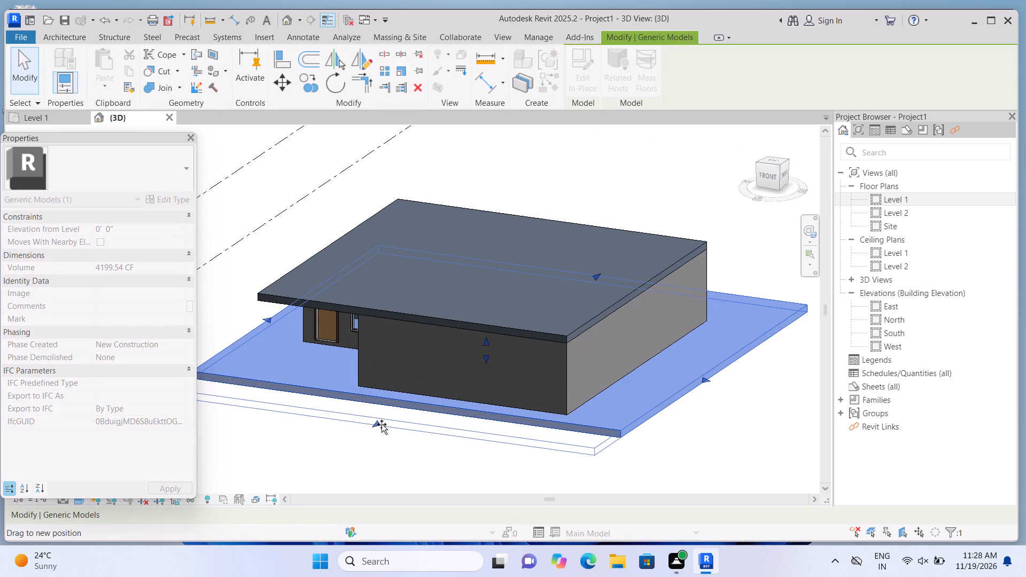
pyautogui.moveTo(382, 424); pyautogui.dragTo(379, 430)
pyautogui.click(677, 450)
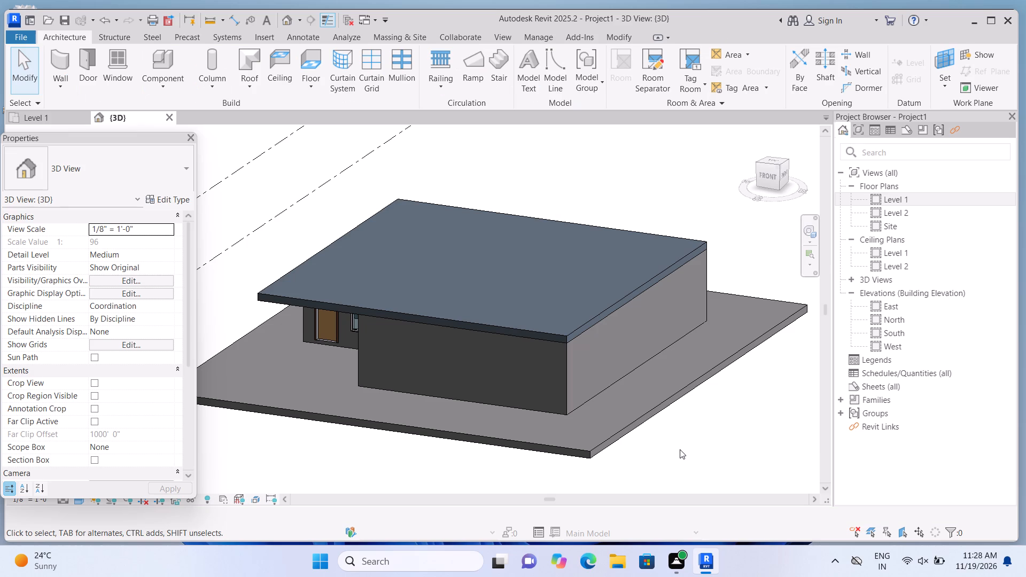
# On the Level 1 plan, draw the west and south 9" walls of an extension about 18' wide off the building's south wall.
pyautogui.scroll(-2, 680, 449)
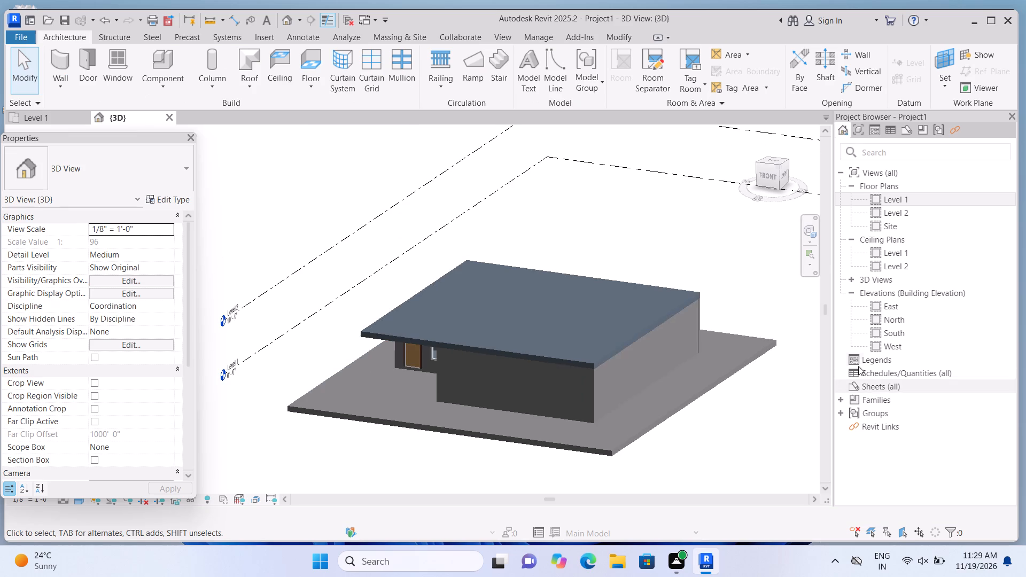
pyautogui.doubleClick(874, 199)
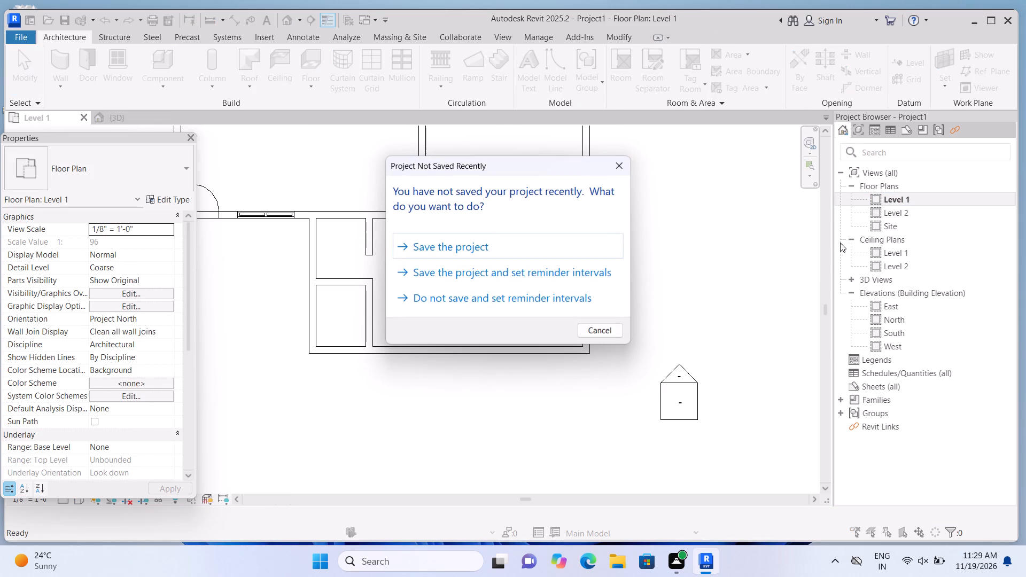
pyautogui.scroll(-1, 705, 368)
pyautogui.click(617, 174)
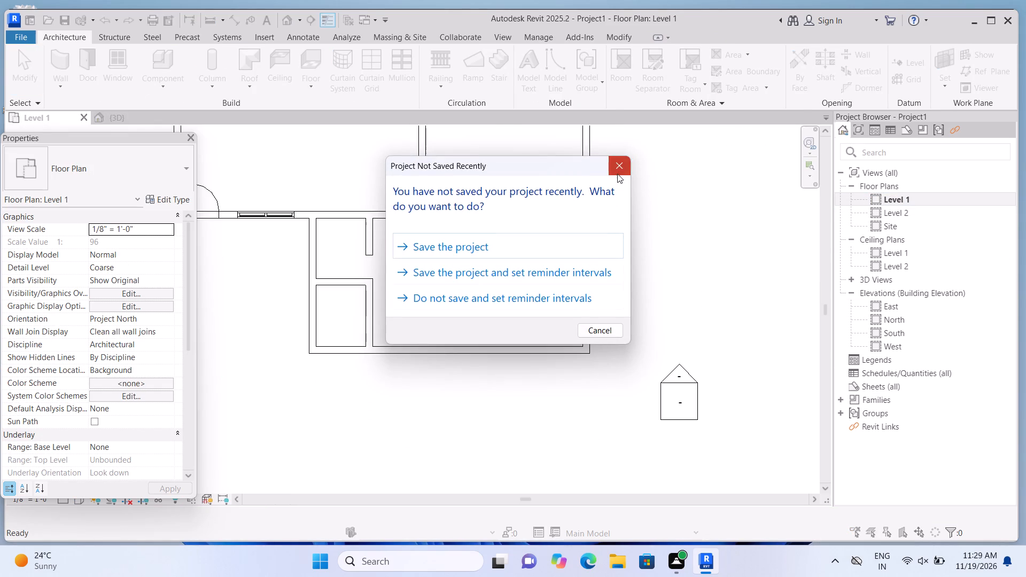
pyautogui.click(64, 67)
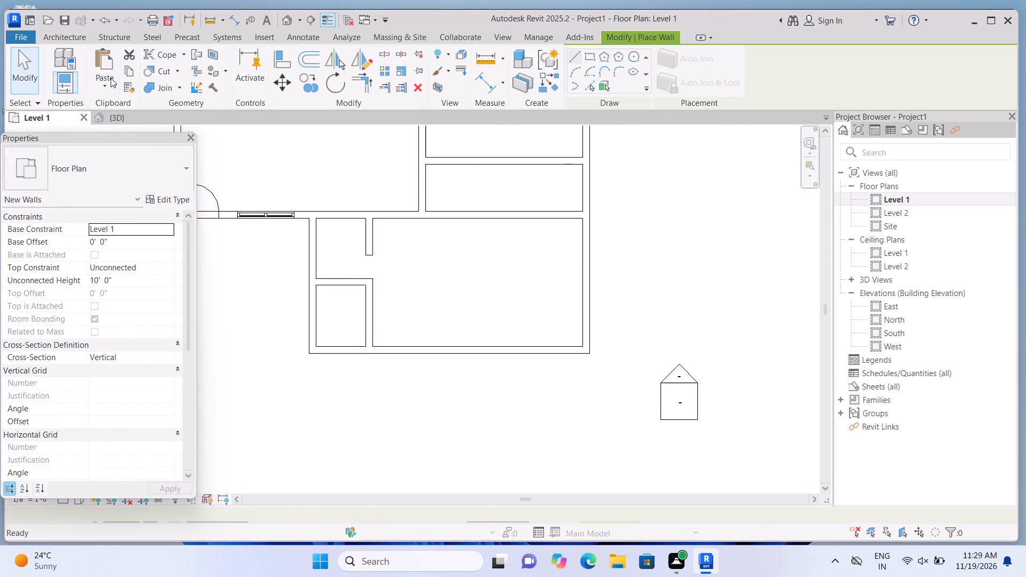
pyautogui.click(182, 174)
pyautogui.scroll(3, 88, 375)
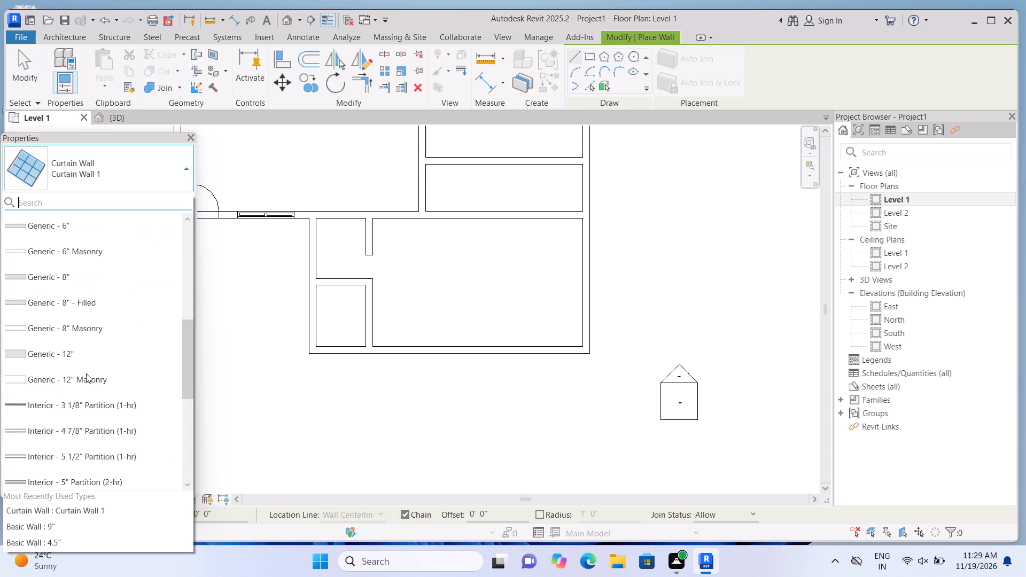
pyautogui.scroll(11, 86, 373)
pyautogui.click(89, 263)
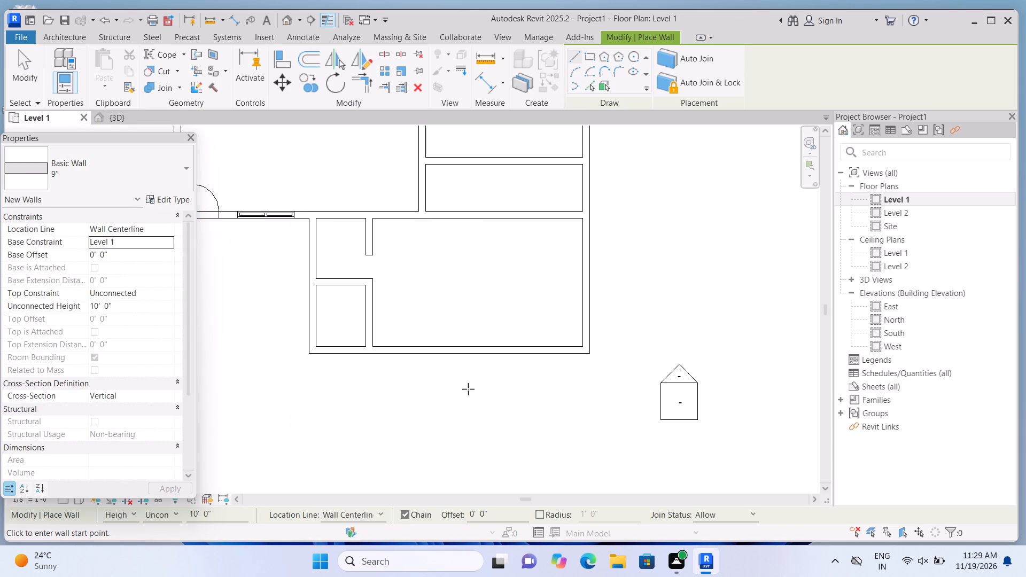
pyautogui.click(422, 357)
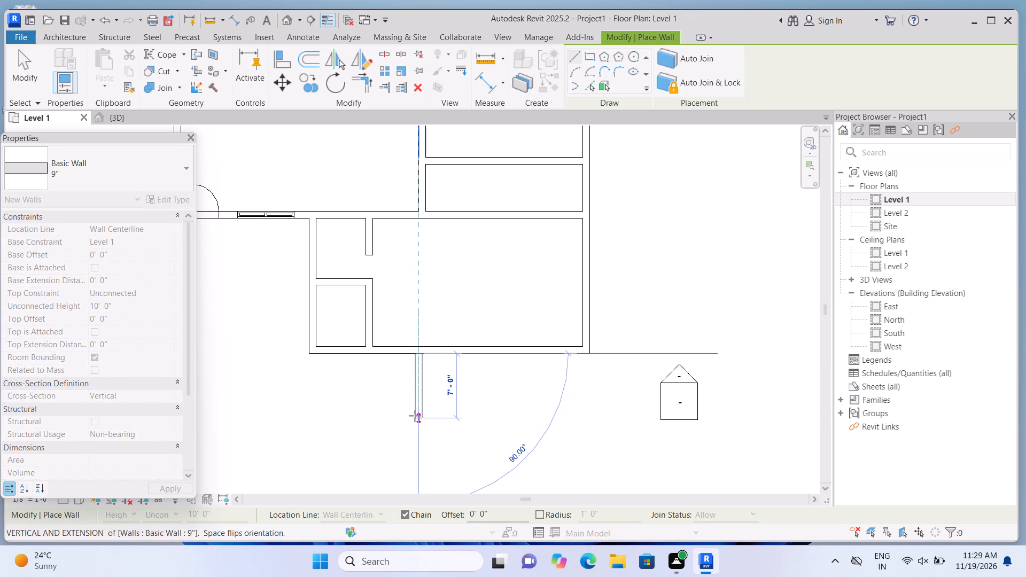
pyautogui.click(415, 411)
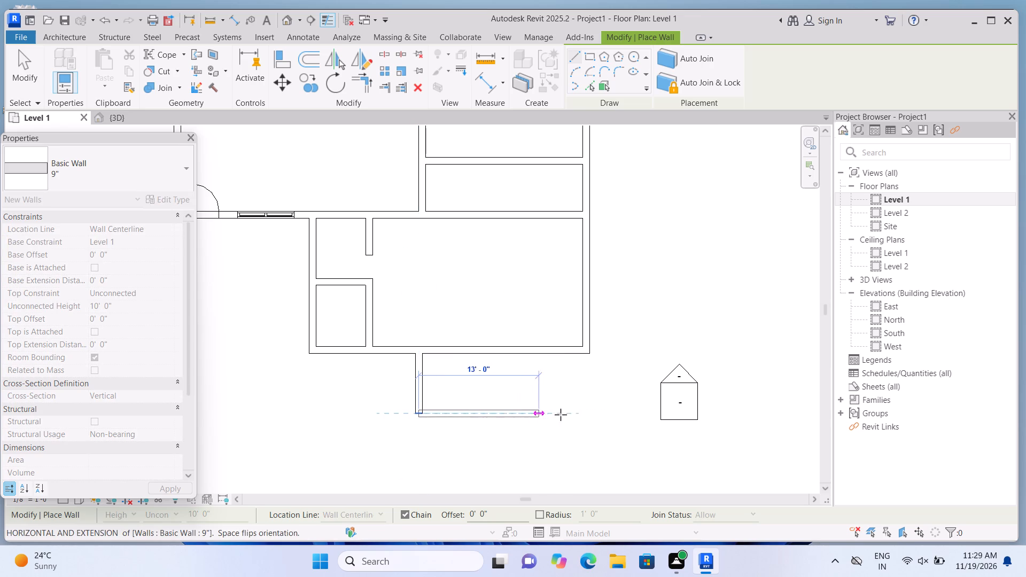
pyautogui.click(593, 414)
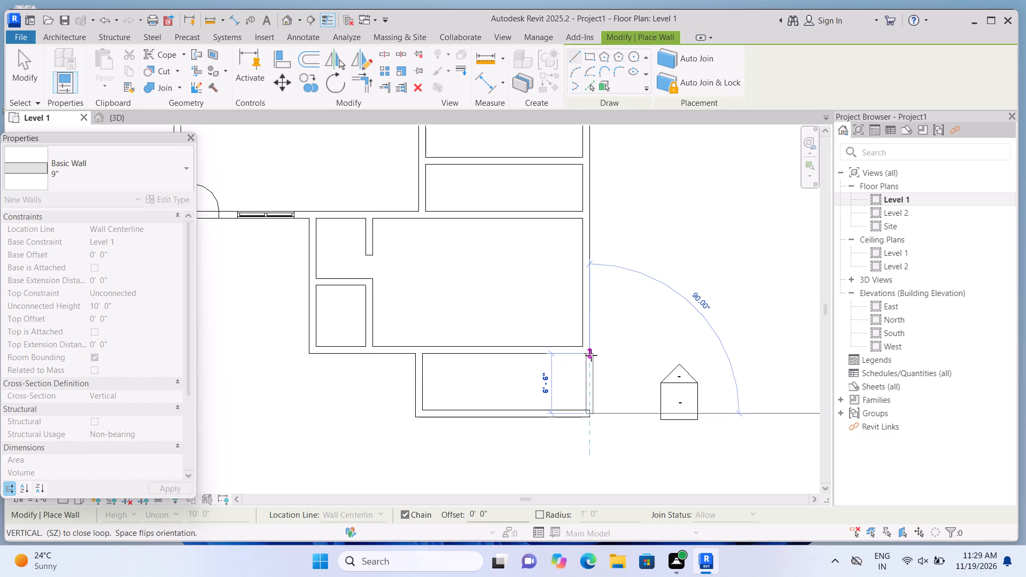
pyautogui.press('space')
pyautogui.press('Escape')
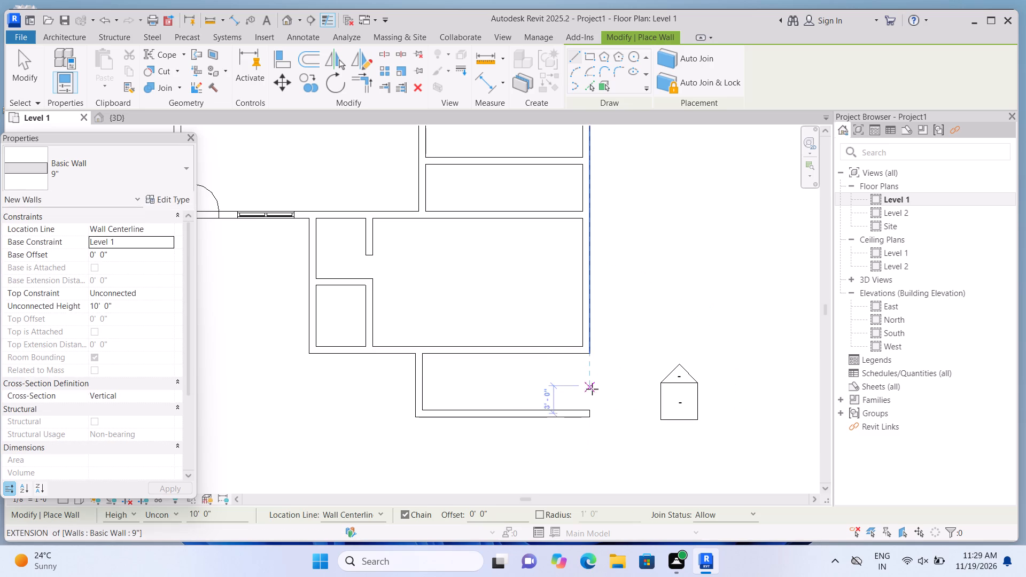
# Close the extension's east side with a 9" wall from the end of its south wall to the building's southeast corner.
pyautogui.scroll(2, 581, 399)
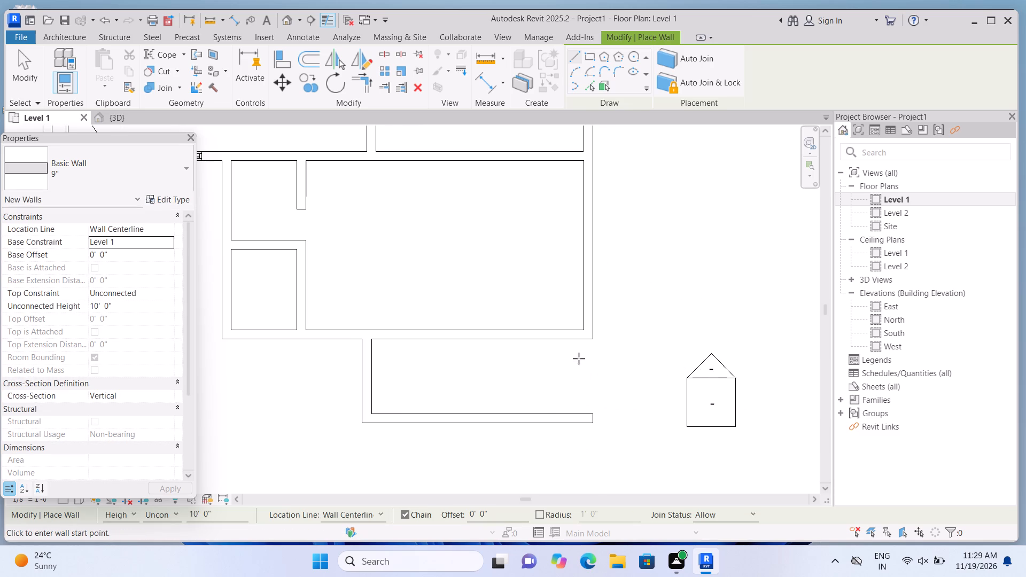
pyautogui.click(586, 413)
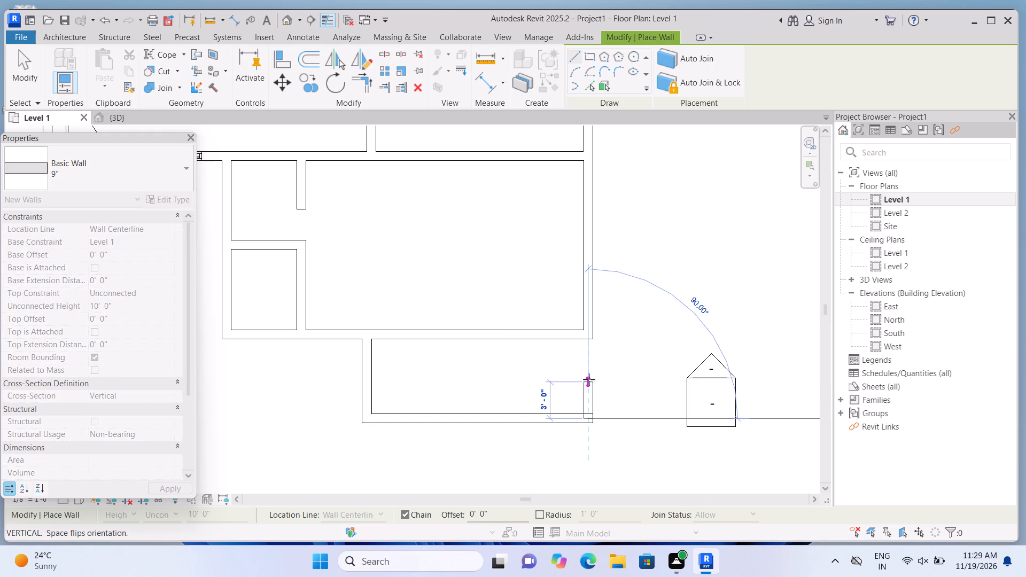
pyautogui.click(583, 344)
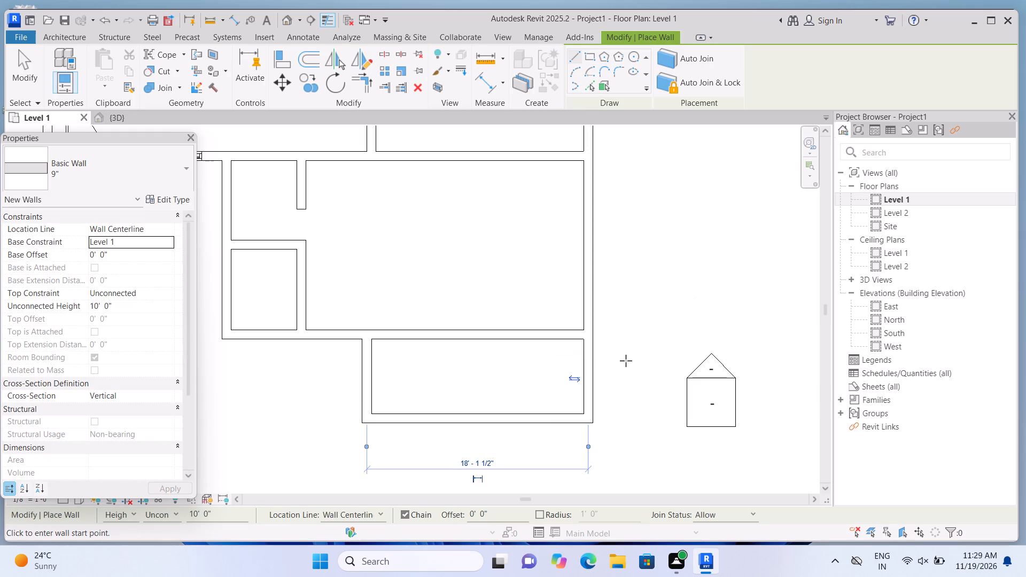
pyautogui.press('Escape')
pyautogui.scroll(-3, 622, 367)
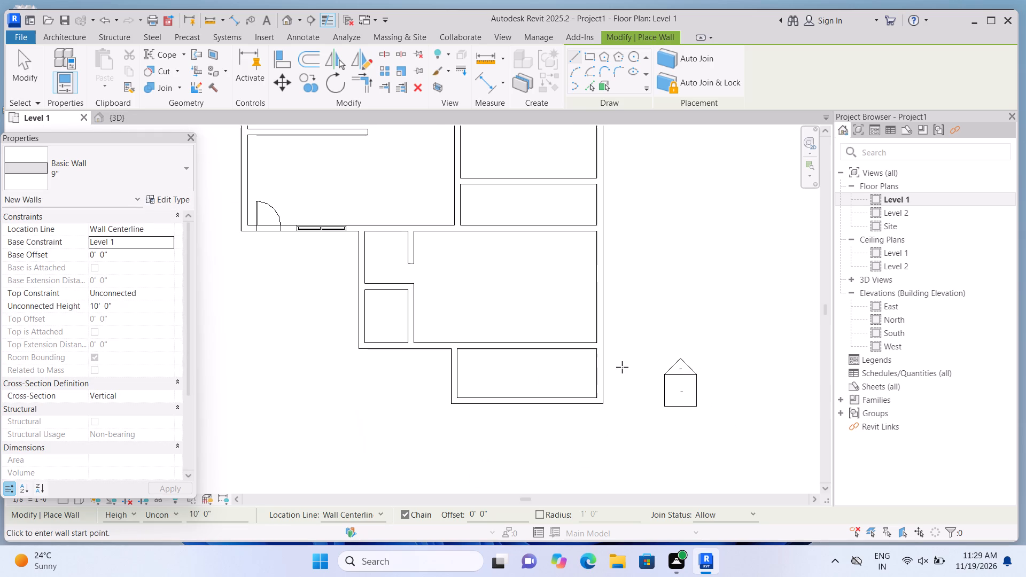
pyautogui.scroll(6, 616, 411)
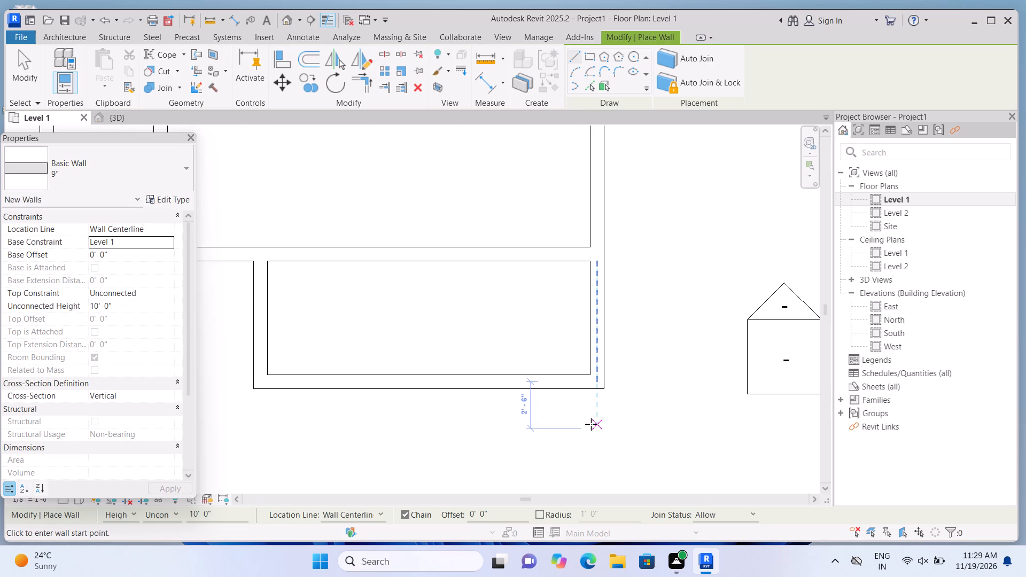
pyautogui.scroll(-5, 591, 424)
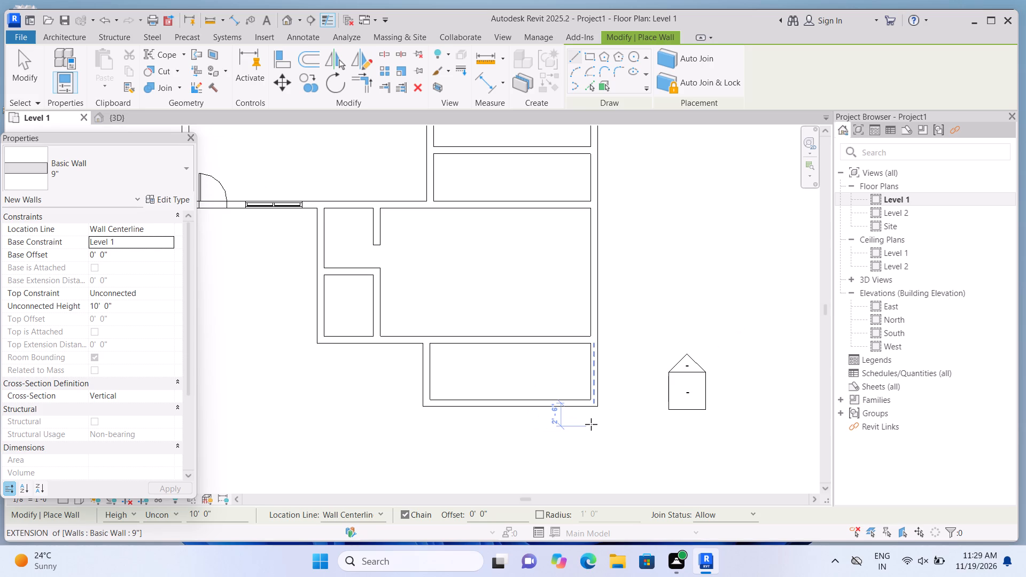
pyautogui.press('Escape')
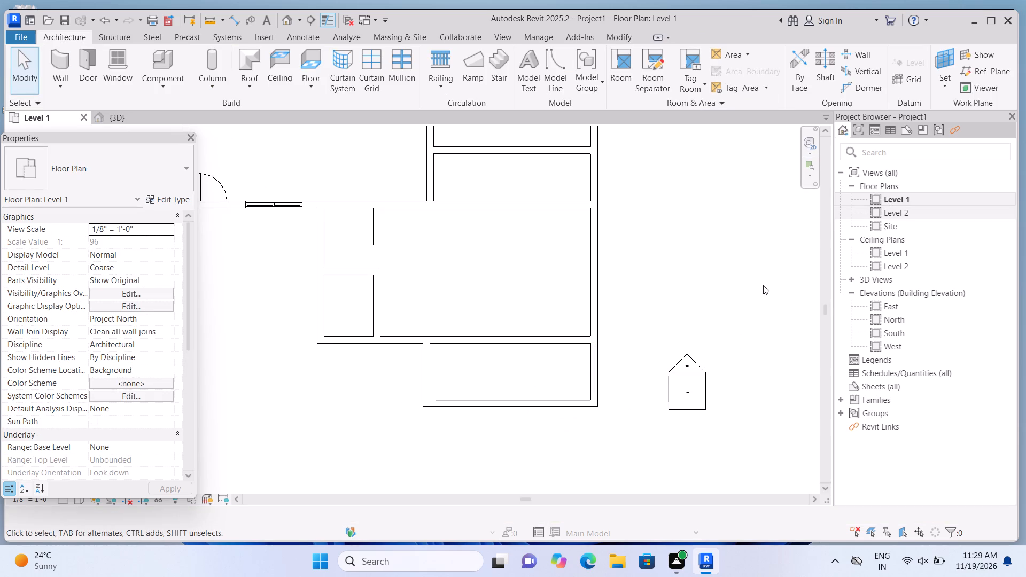
# Delete the flat roof in the 3D view.
pyautogui.click(288, 16)
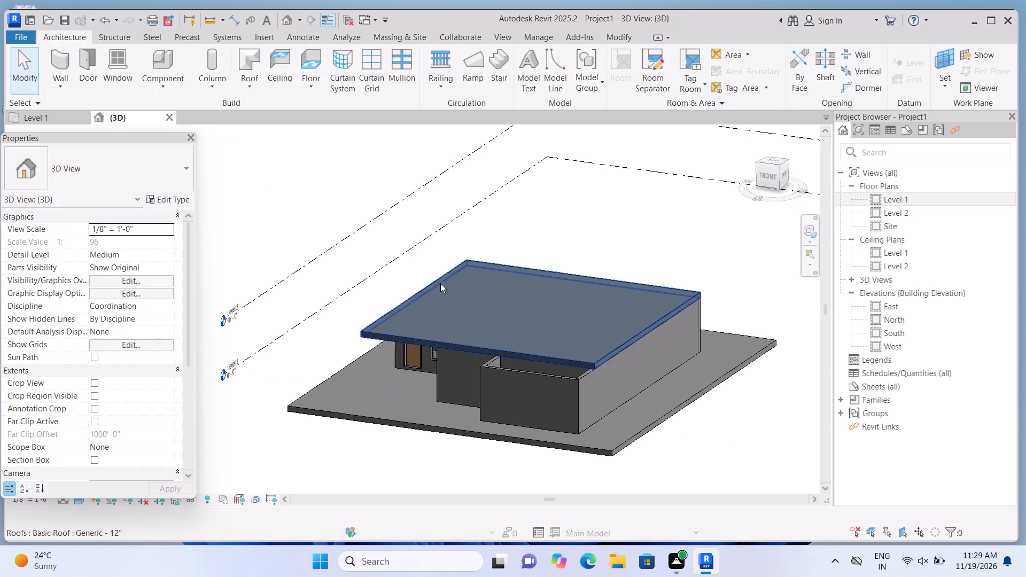
pyautogui.click(445, 293)
pyautogui.press('Delete')
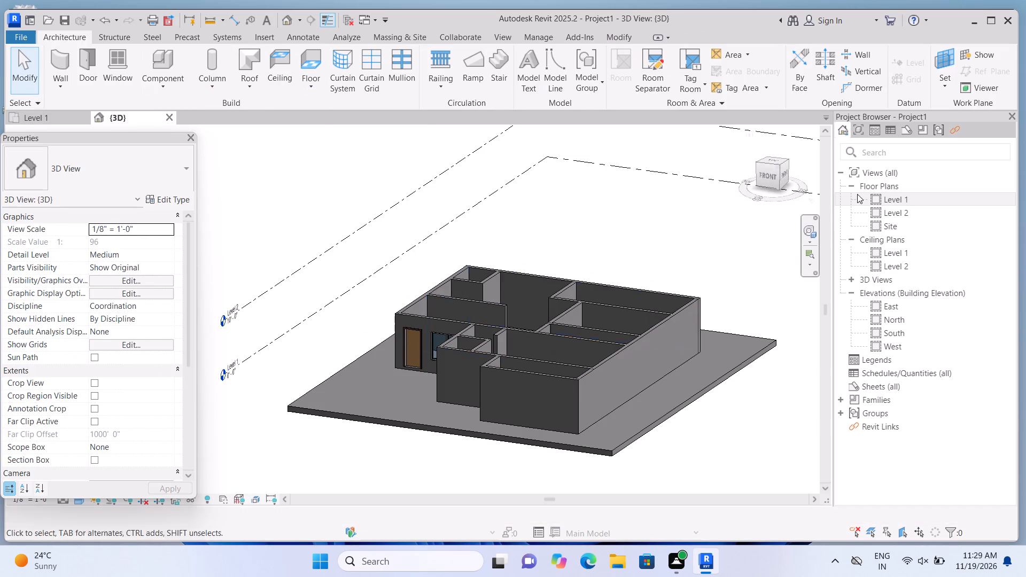
# From the Level 1 plan, create a rectangular Generic - 12" footprint roof on Level 2, from the building's northwest corner to the extension's southeast corner.
pyautogui.doubleClick(874, 199)
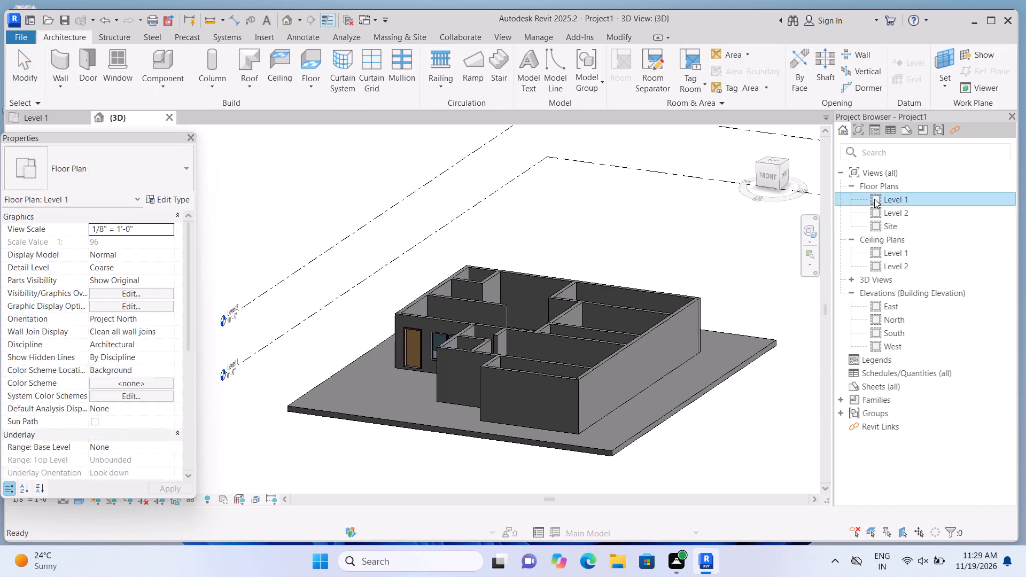
pyautogui.scroll(-2, 442, 331)
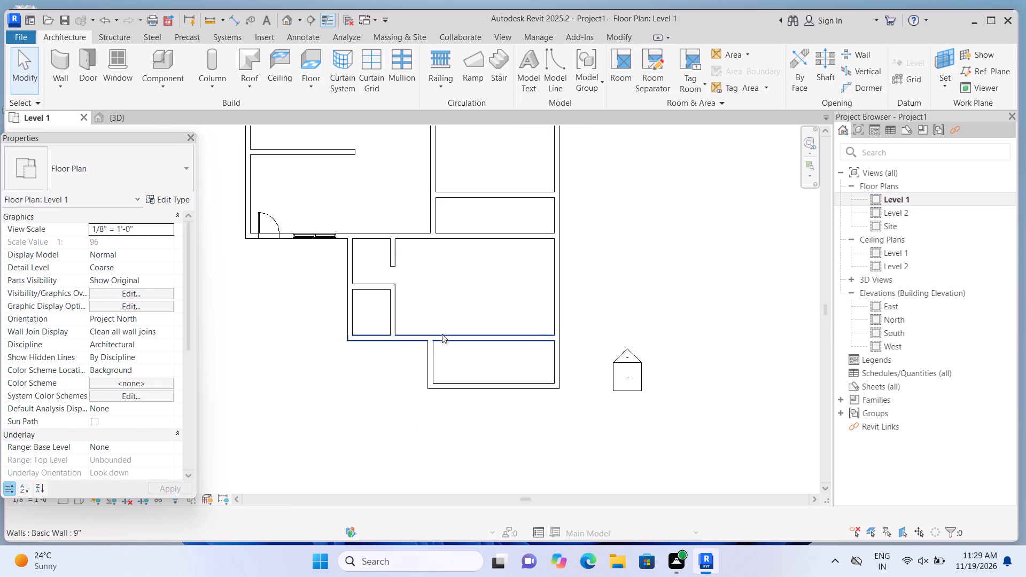
pyautogui.click(244, 89)
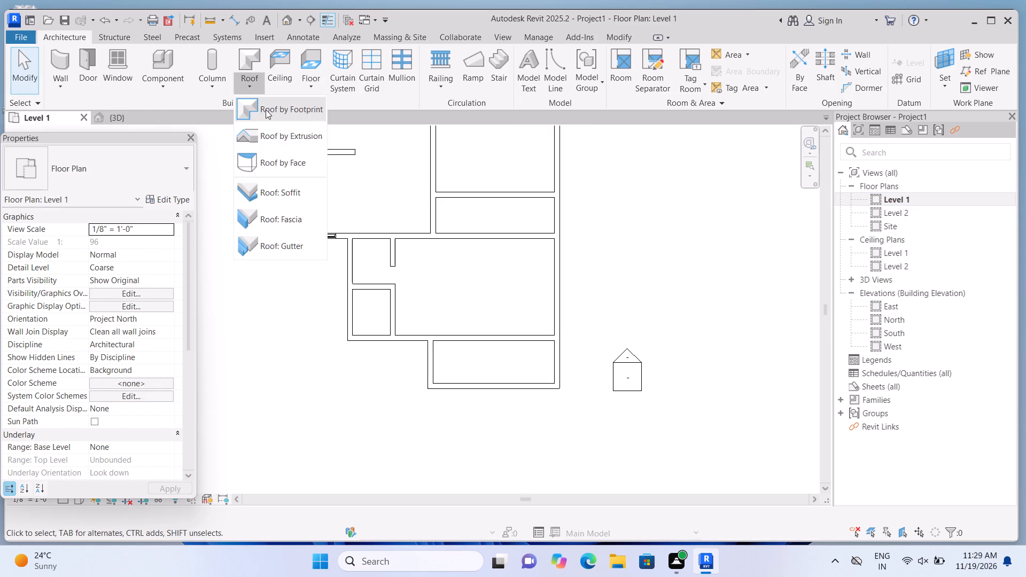
pyautogui.click(266, 110)
pyautogui.click(512, 313)
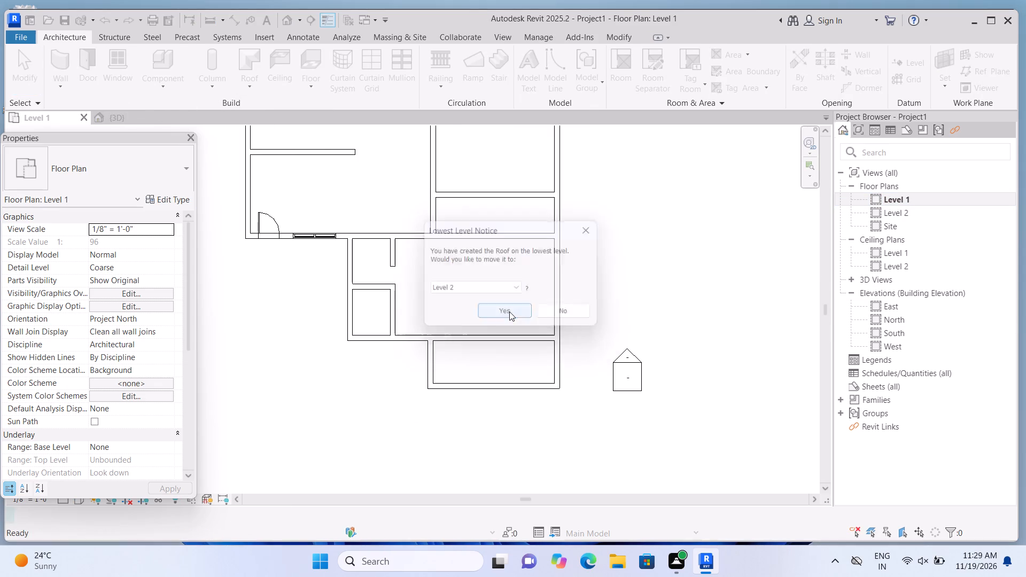
pyautogui.click(684, 58)
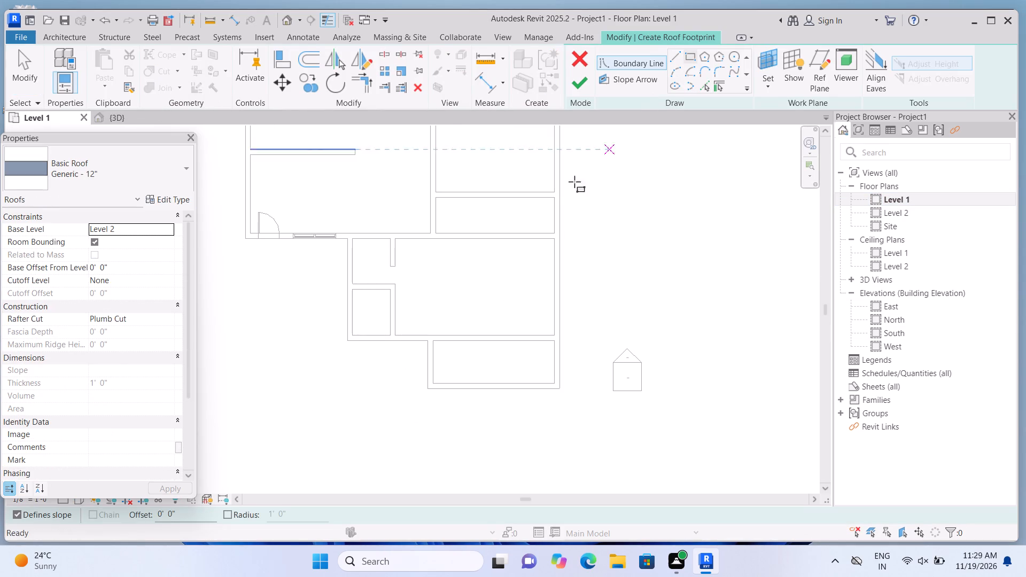
pyautogui.scroll(-5, 494, 289)
pyautogui.scroll(2, 431, 229)
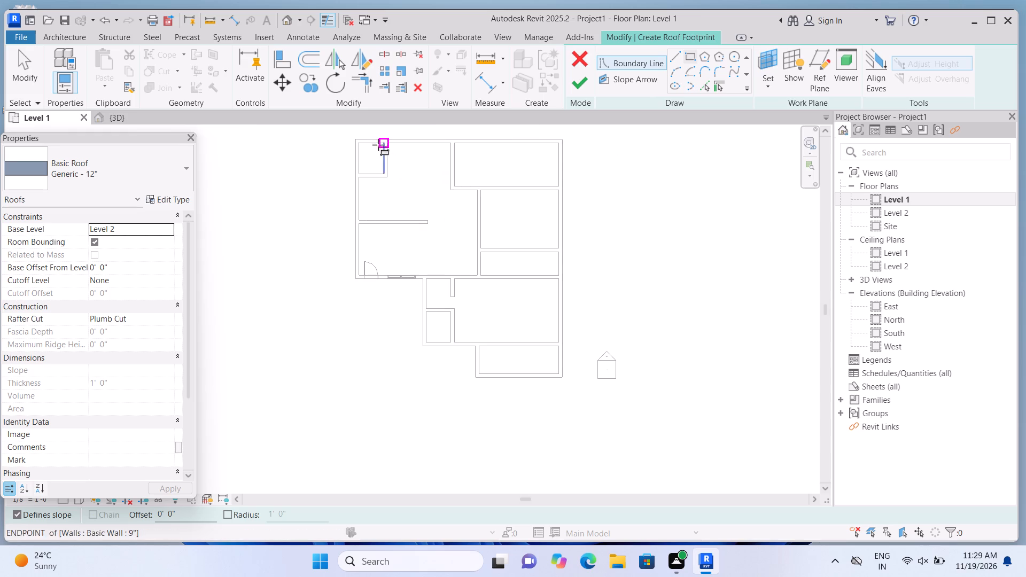
pyautogui.click(353, 138)
pyautogui.scroll(4, 574, 407)
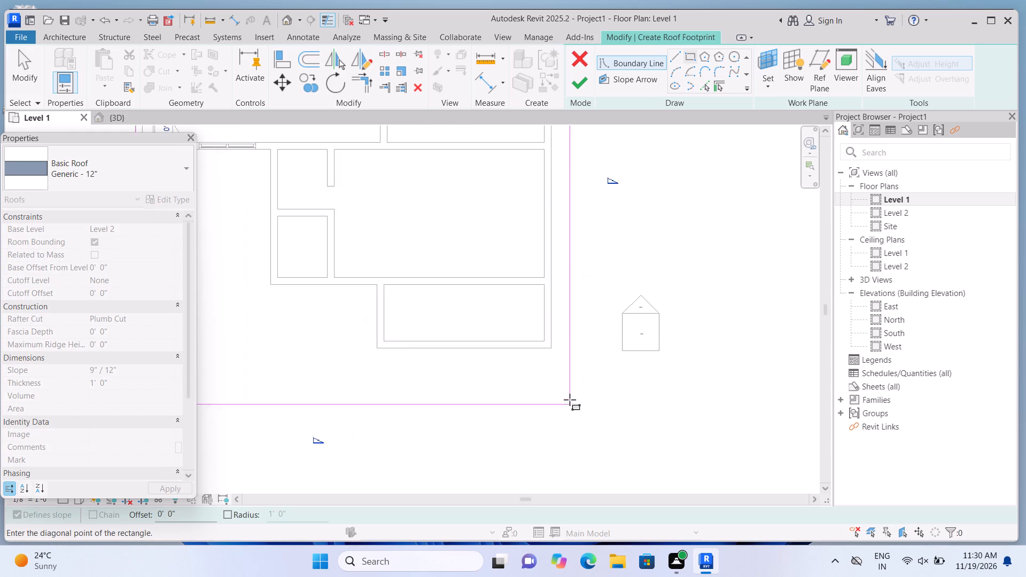
pyautogui.scroll(3, 570, 400)
pyautogui.click(544, 337)
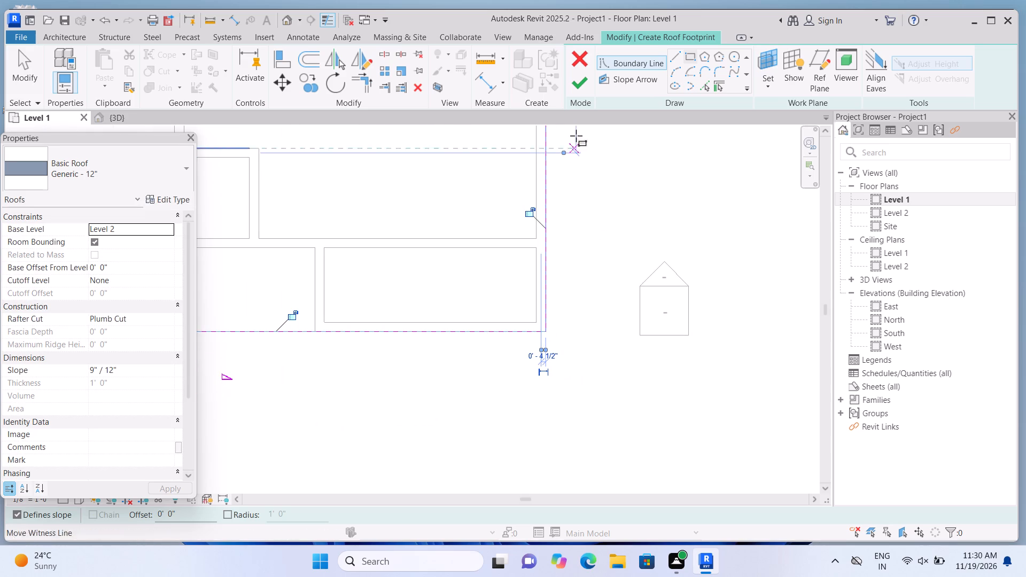
pyautogui.click(580, 84)
# In the 3D view, set the slope of the new Generic - 12" roof to 0 to make it flat.
pyautogui.scroll(-3, 611, 283)
pyautogui.moveTo(604, 238); pyautogui.dragTo(596, 305, button='middle')
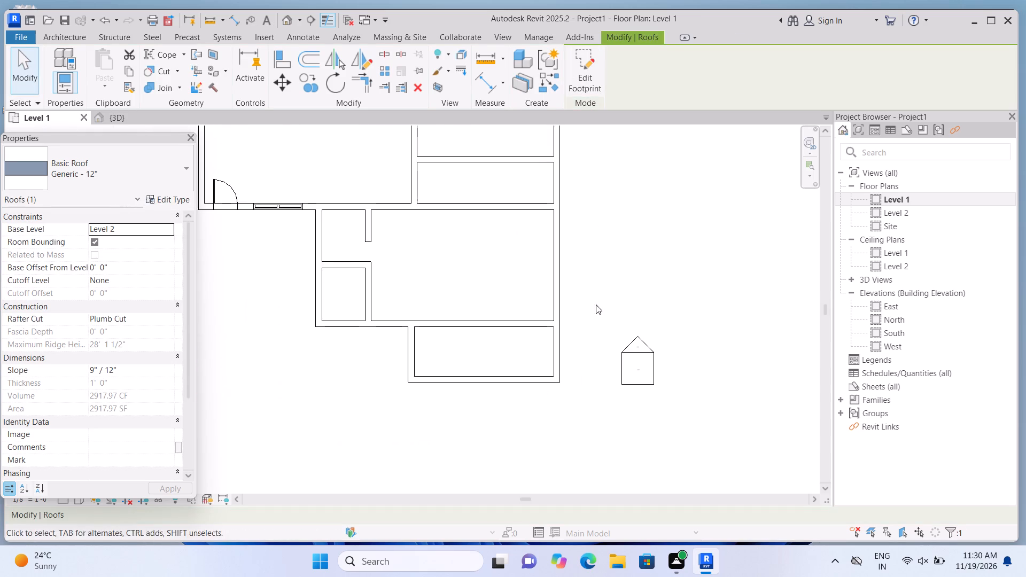
pyautogui.click(290, 21)
pyautogui.scroll(3, 440, 407)
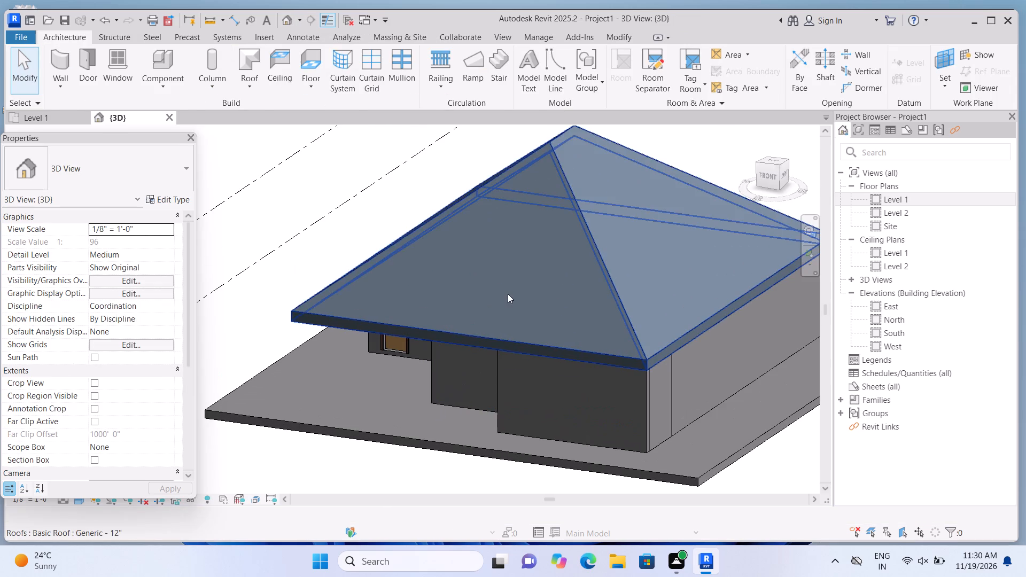
pyautogui.click(508, 294)
pyautogui.scroll(2, 486, 311)
pyautogui.click(134, 364)
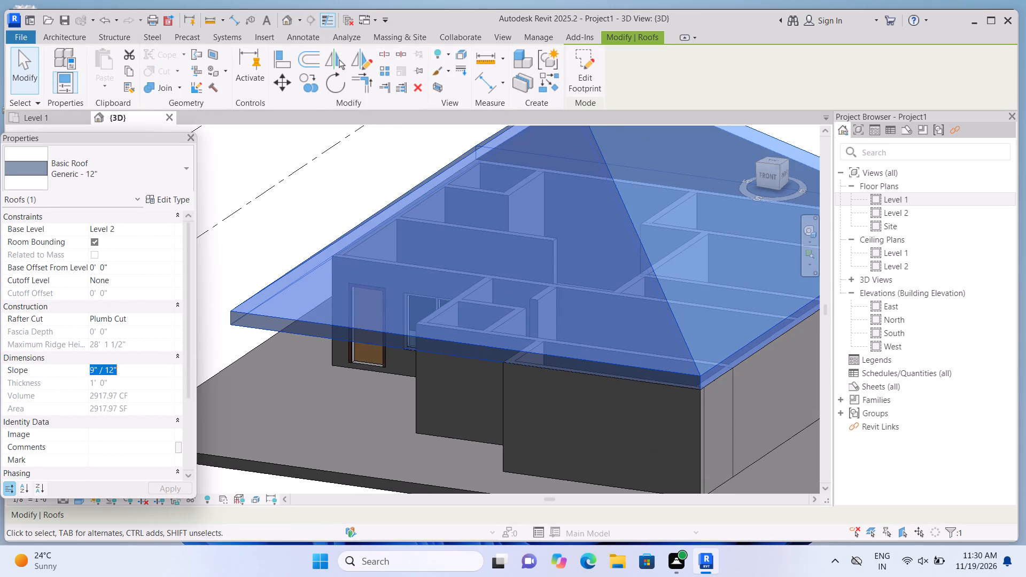
pyautogui.press('BackSpace')
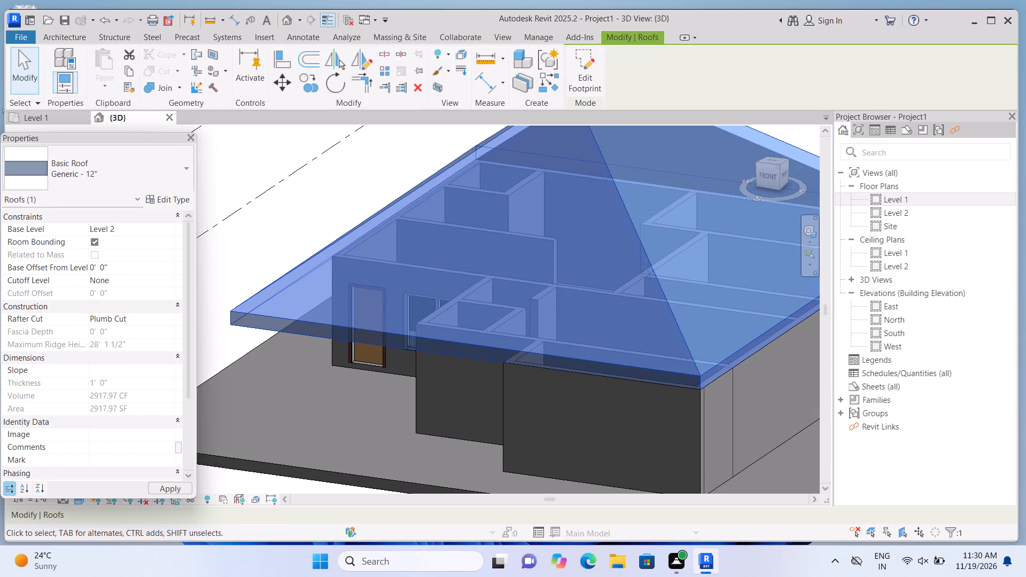
pyautogui.press('0')
pyautogui.press('Return')
pyautogui.click(266, 263)
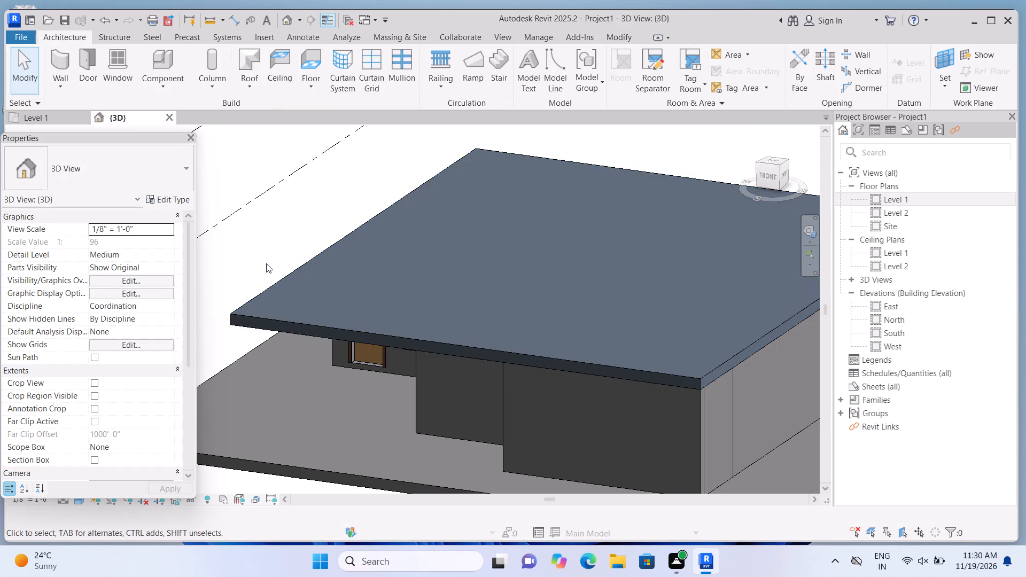
# Examine the building with its flat roof, walls and base slab from several sides in the 3D view.
pyautogui.scroll(-5, 273, 269)
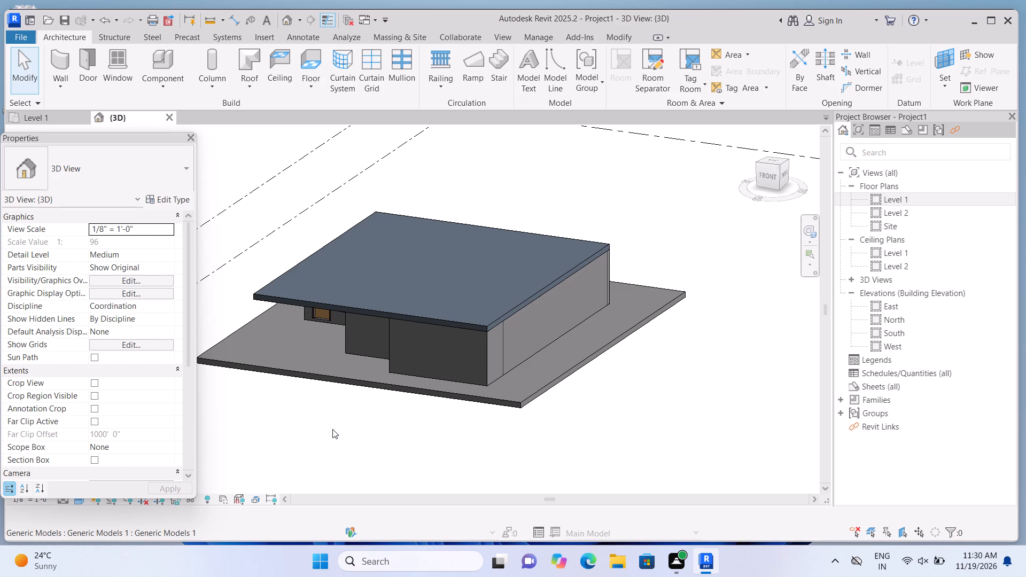
pyautogui.keyDown('shift'); pyautogui.moveTo(351, 420); pyautogui.dragTo(399, 414, button='middle'); pyautogui.keyUp('shift')
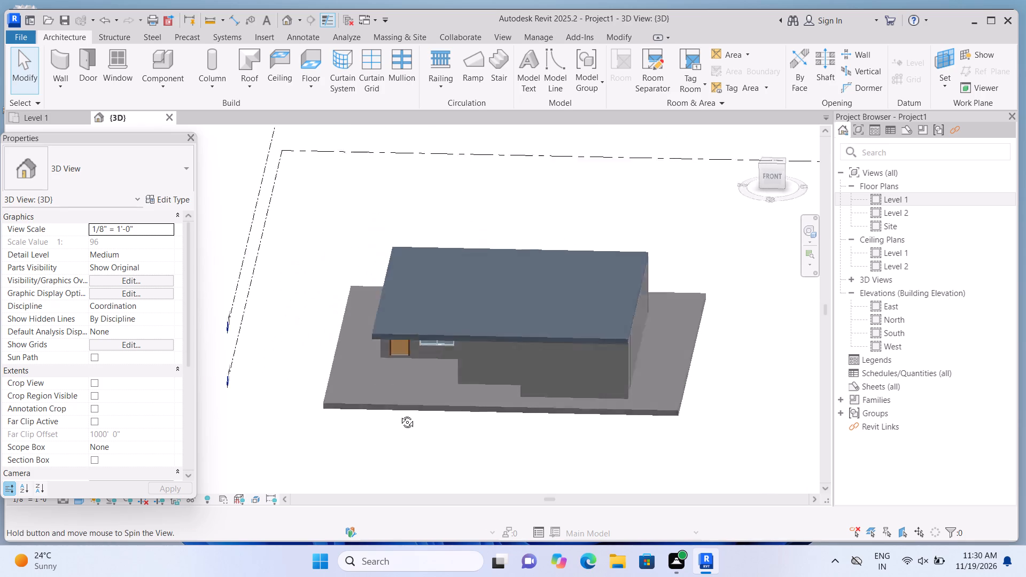
pyautogui.keyDown('shift'); pyautogui.moveTo(399, 414); pyautogui.dragTo(331, 401, button='middle'); pyautogui.keyUp('shift')
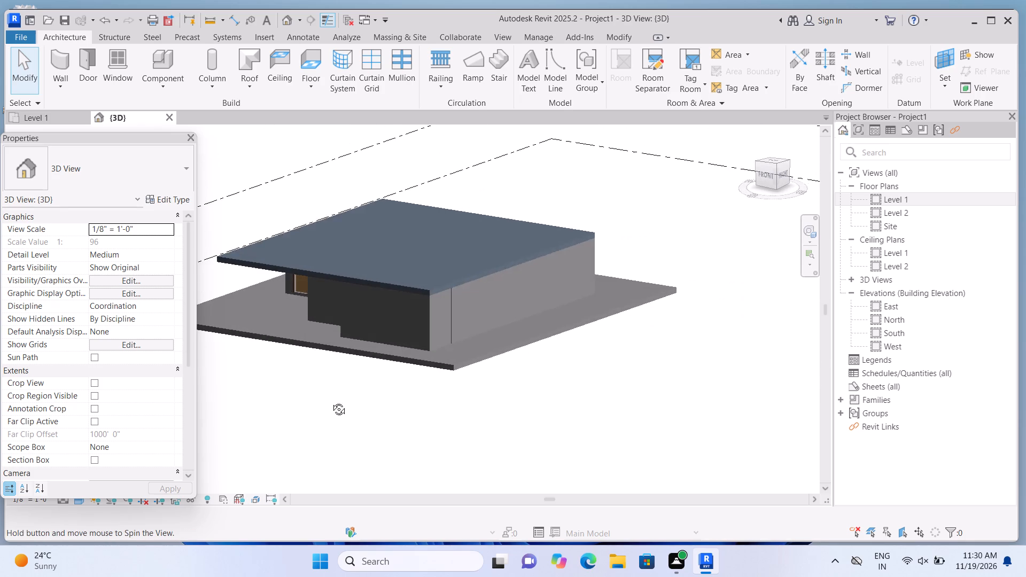
pyautogui.keyDown('shift'); pyautogui.moveTo(331, 401); pyautogui.dragTo(331, 401, button='middle'); pyautogui.keyUp('shift')
pyautogui.scroll(1, 346, 406)
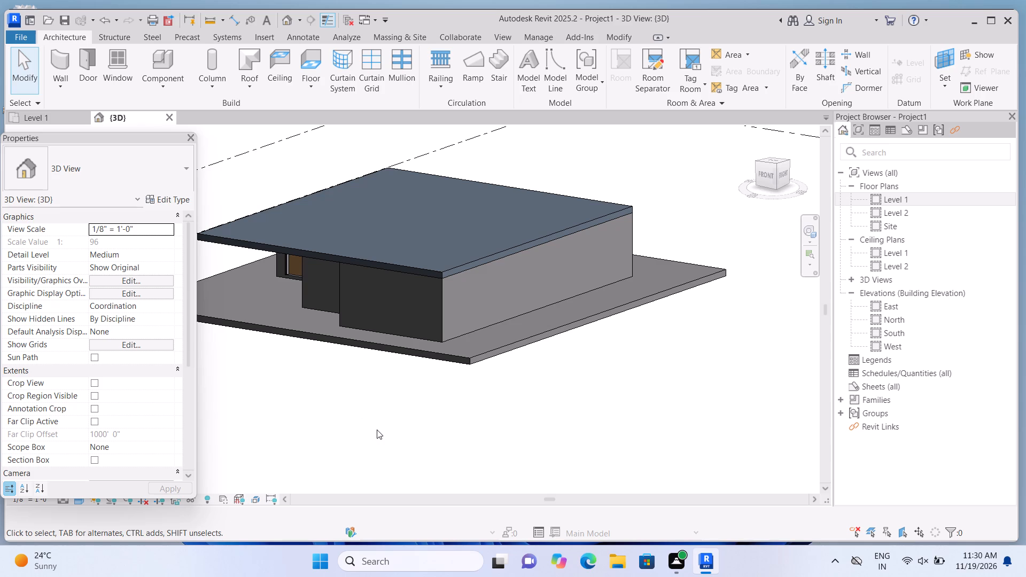
pyautogui.scroll(-1, 344, 429)
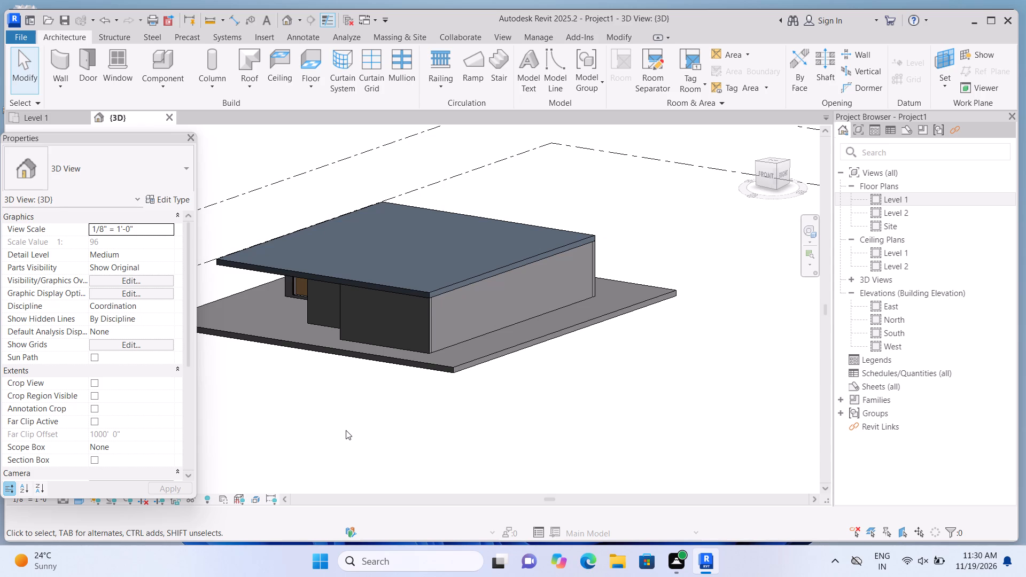
pyautogui.scroll(-1, 493, 423)
pyautogui.keyDown('shift'); pyautogui.moveTo(421, 425); pyautogui.dragTo(428, 428, button='middle'); pyautogui.keyUp('shift')
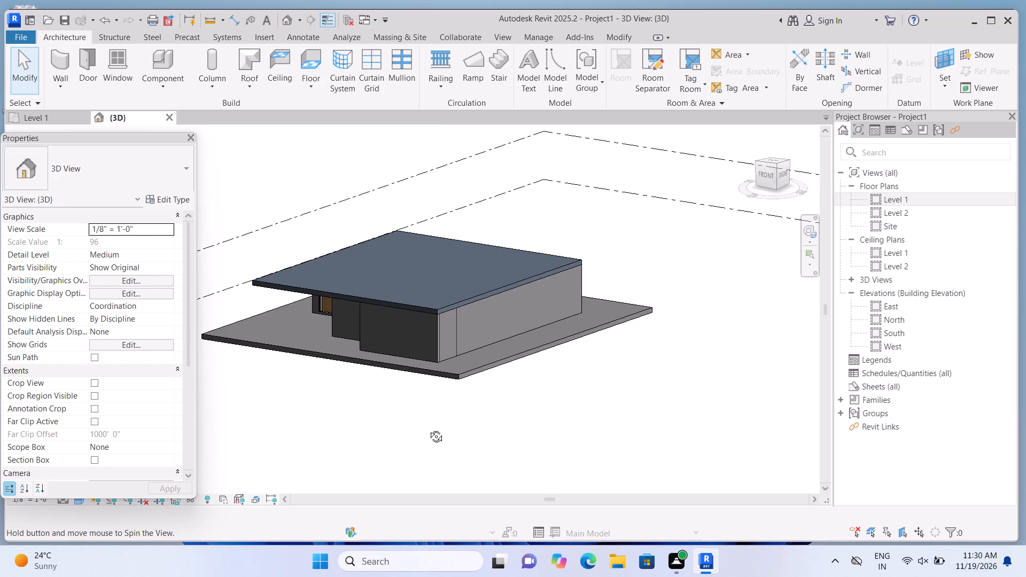
pyautogui.keyDown('shift'); pyautogui.moveTo(428, 428); pyautogui.dragTo(475, 448, button='middle'); pyautogui.keyUp('shift')
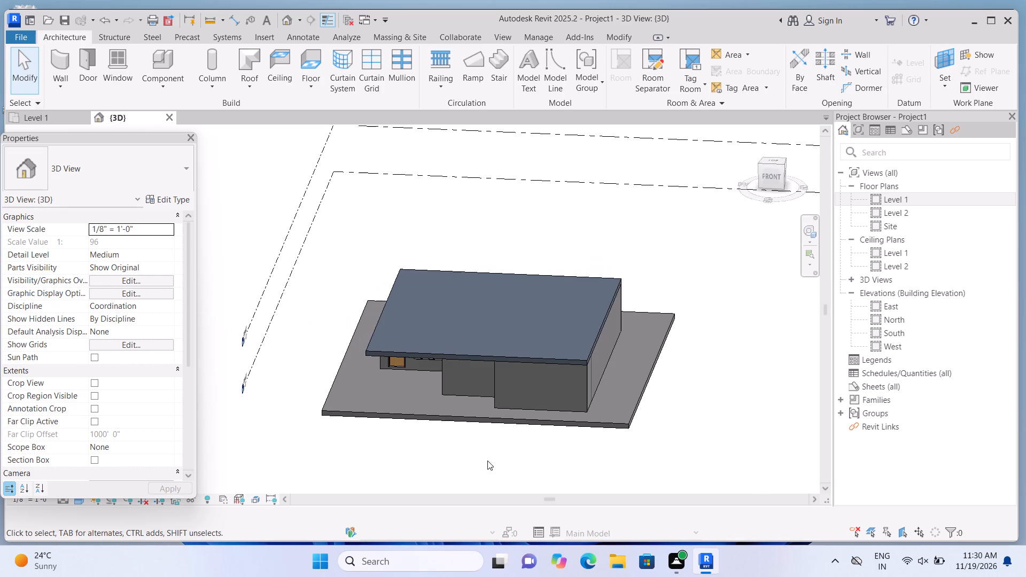
pyautogui.scroll(-1, 464, 438)
pyautogui.keyDown('shift'); pyautogui.moveTo(464, 438); pyautogui.dragTo(538, 418, button='middle'); pyautogui.keyUp('shift')
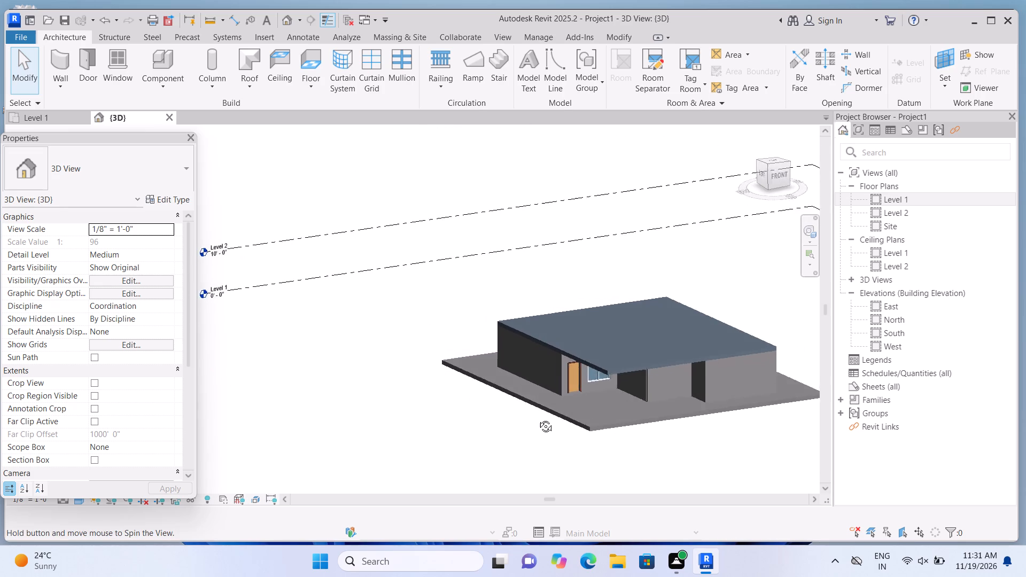
pyautogui.keyDown('shift'); pyautogui.moveTo(538, 418); pyautogui.dragTo(523, 416, button='middle'); pyautogui.keyUp('shift')
pyautogui.scroll(2, 548, 429)
pyautogui.moveTo(544, 429); pyautogui.dragTo(496, 433, button='middle')
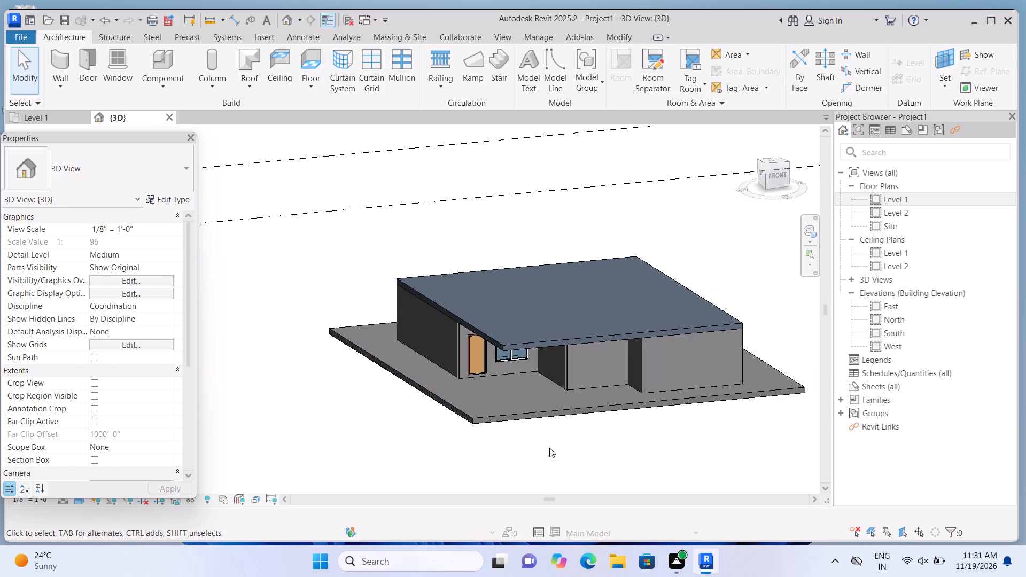
pyautogui.scroll(4, 571, 410)
pyautogui.scroll(-1, 584, 453)
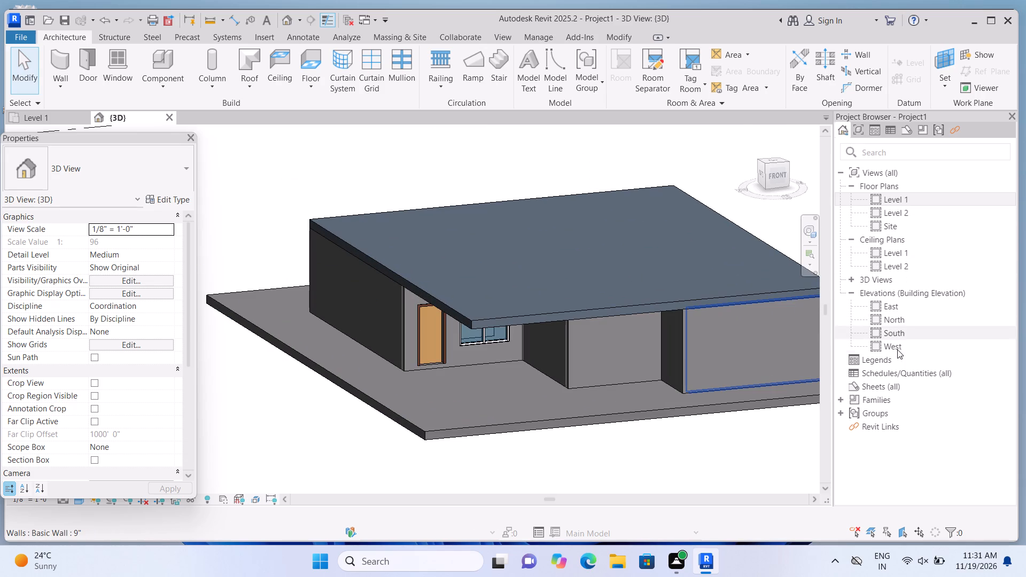
# In the North elevation, draw a level with plan views at 20'-0", 10' above Level 2, ending in line with the existing level heads.
pyautogui.doubleClick(876, 316)
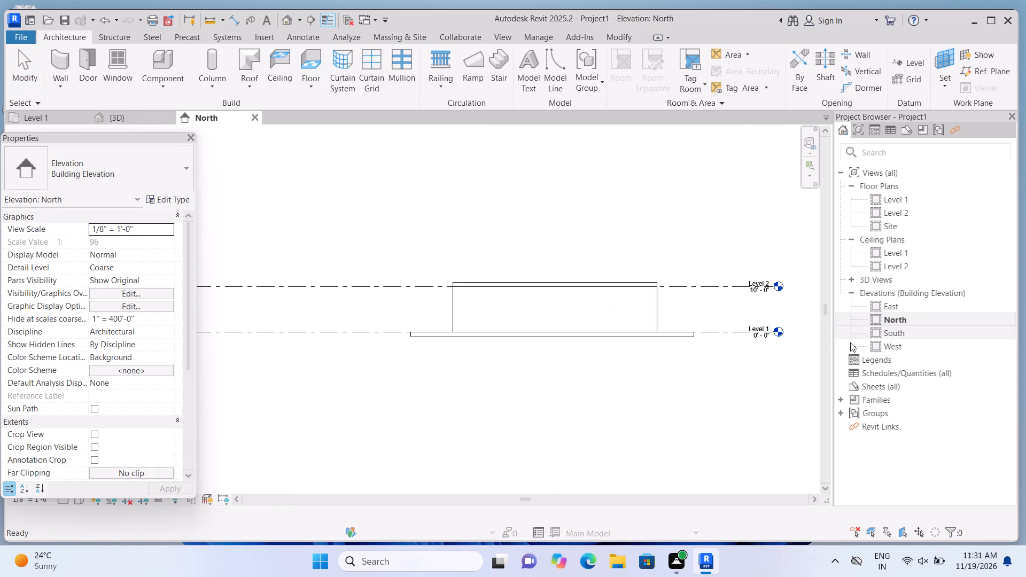
pyautogui.scroll(-4, 688, 362)
pyautogui.scroll(1, 450, 300)
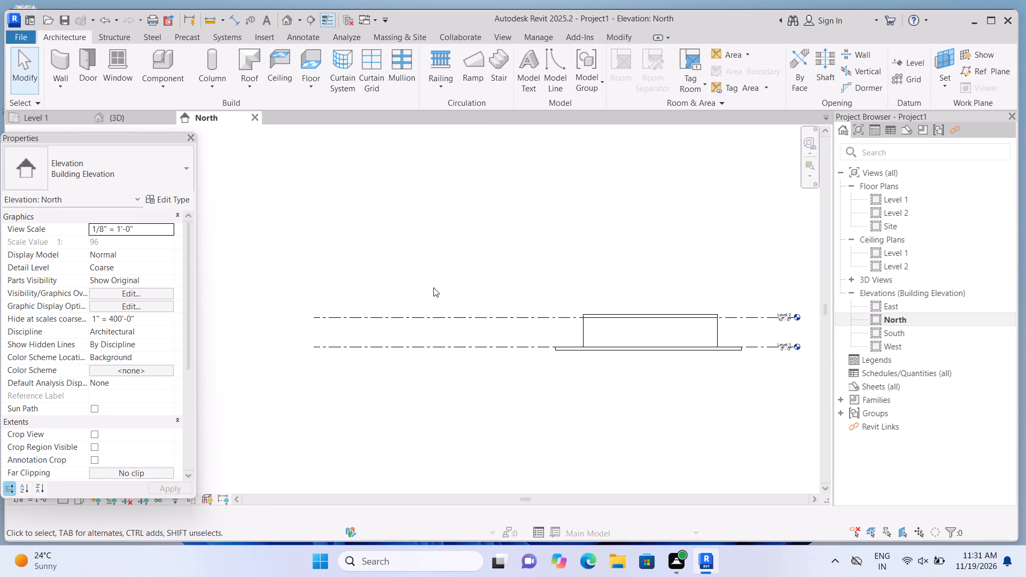
pyautogui.write('ll')
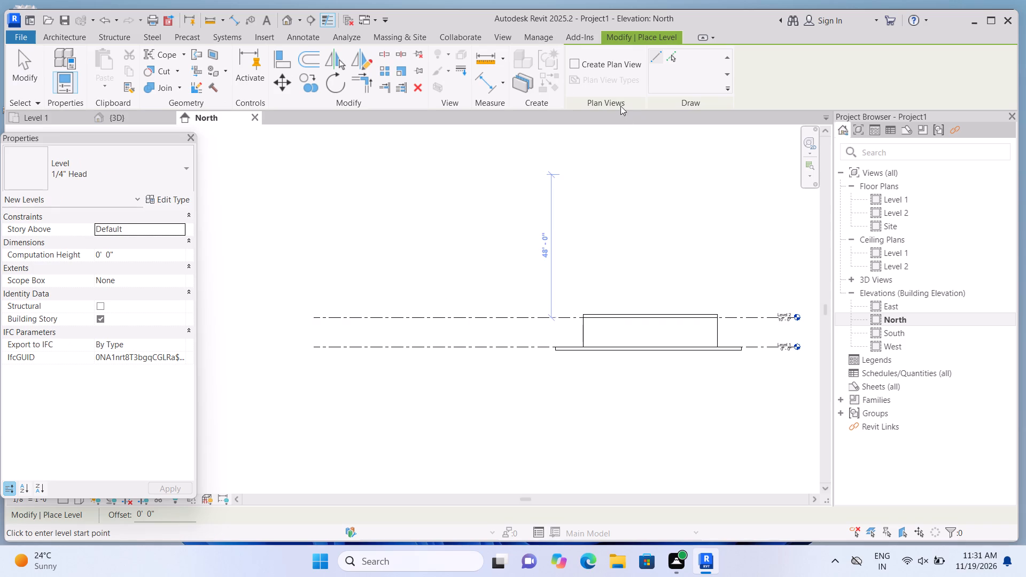
pyautogui.click(574, 63)
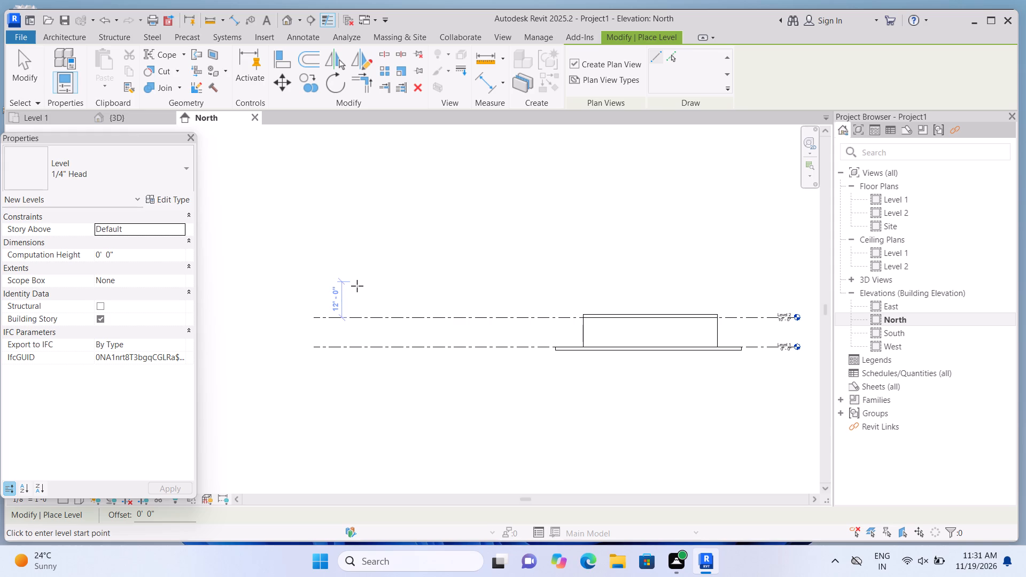
pyautogui.scroll(4, 357, 285)
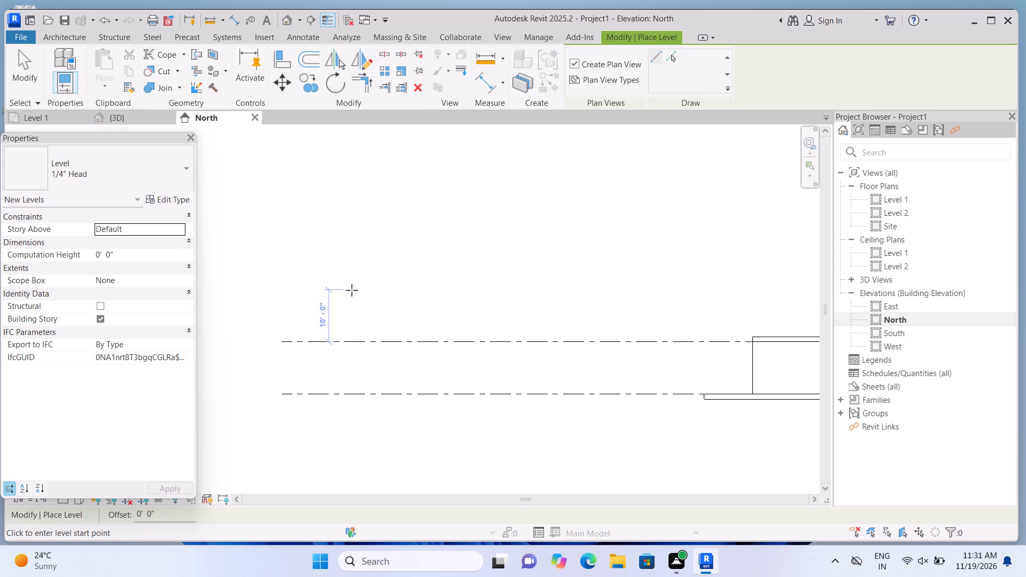
pyautogui.click(352, 290)
pyautogui.moveTo(664, 308); pyautogui.dragTo(410, 345, button='middle')
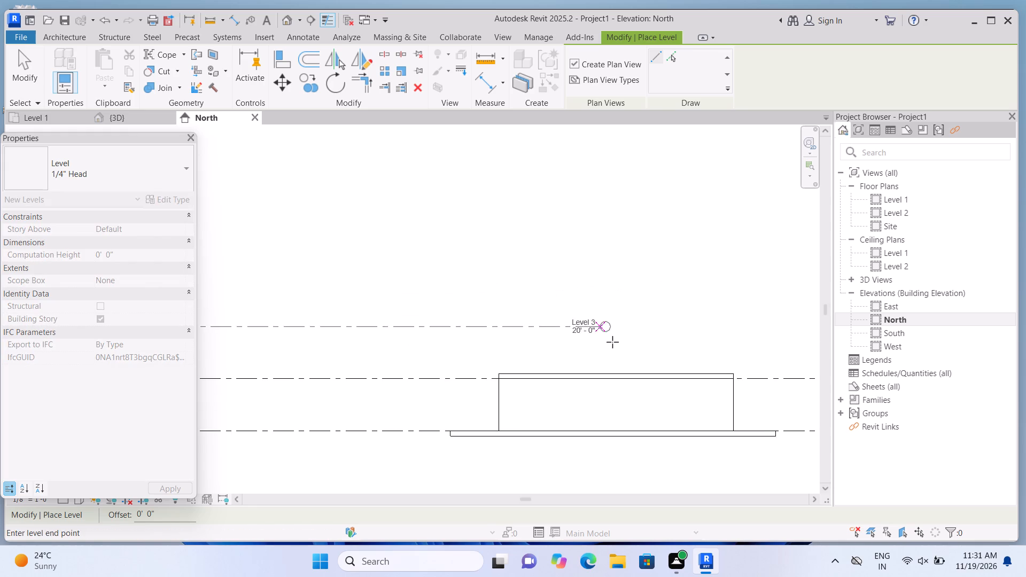
pyautogui.scroll(-5, 634, 347)
pyautogui.scroll(4, 681, 339)
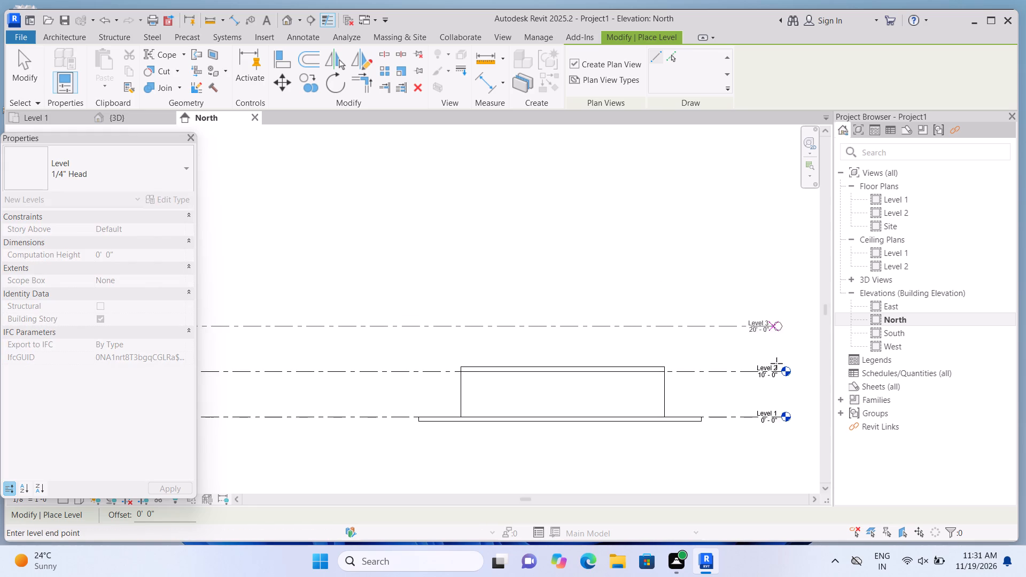
pyautogui.click(783, 367)
pyautogui.scroll(-4, 774, 350)
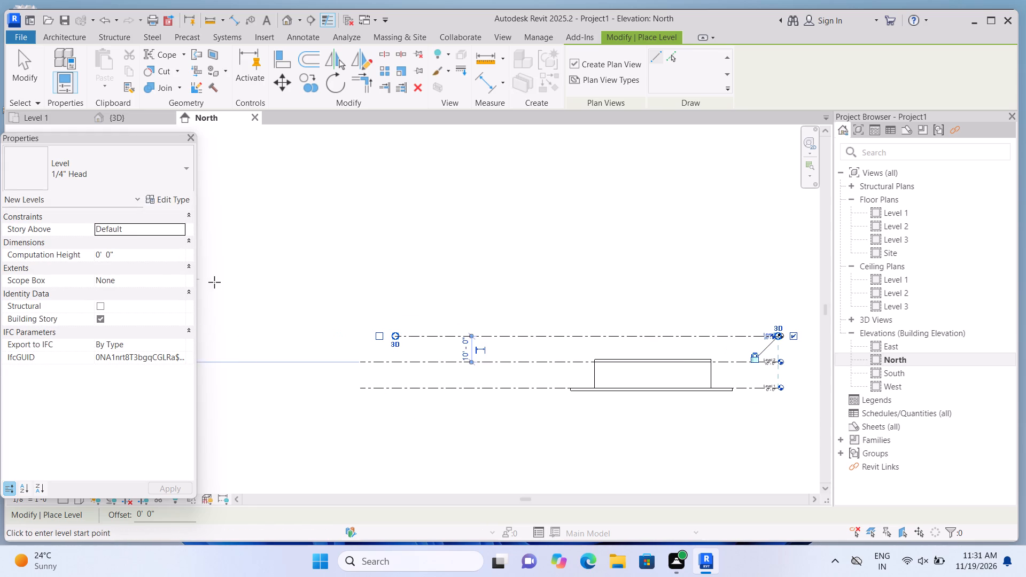
# Extend the headless end of the 20'-0" level to align with the ends of the levels below.
pyautogui.scroll(1, 299, 292)
pyautogui.moveTo(410, 344); pyautogui.dragTo(384, 352)
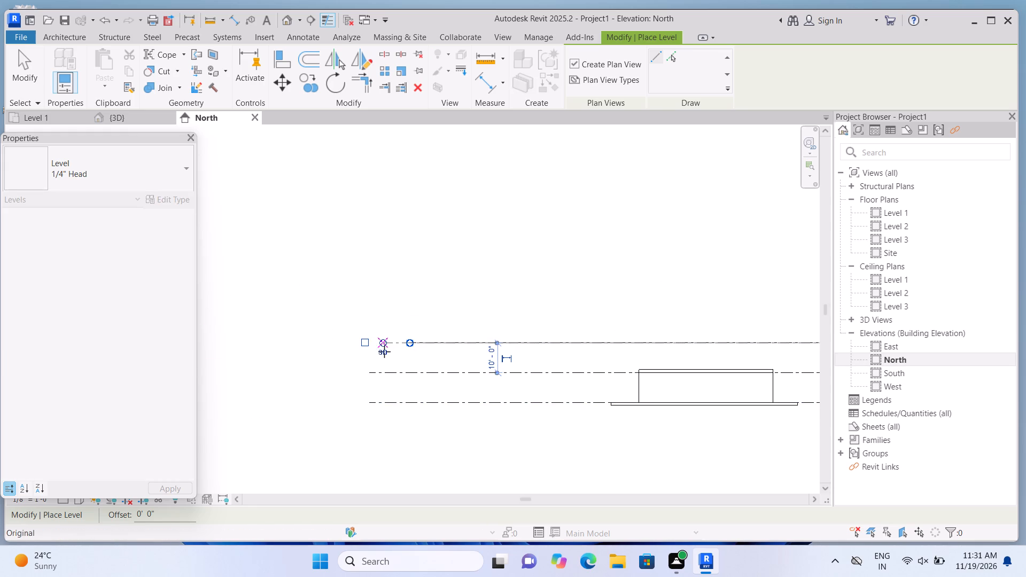
pyautogui.moveTo(384, 352); pyautogui.dragTo(372, 355)
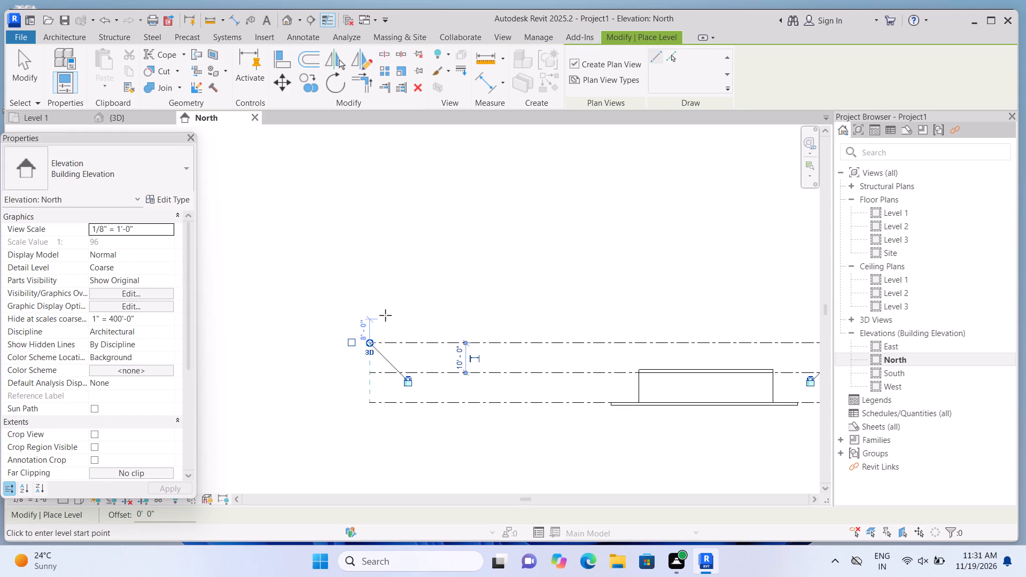
pyautogui.press('Escape')
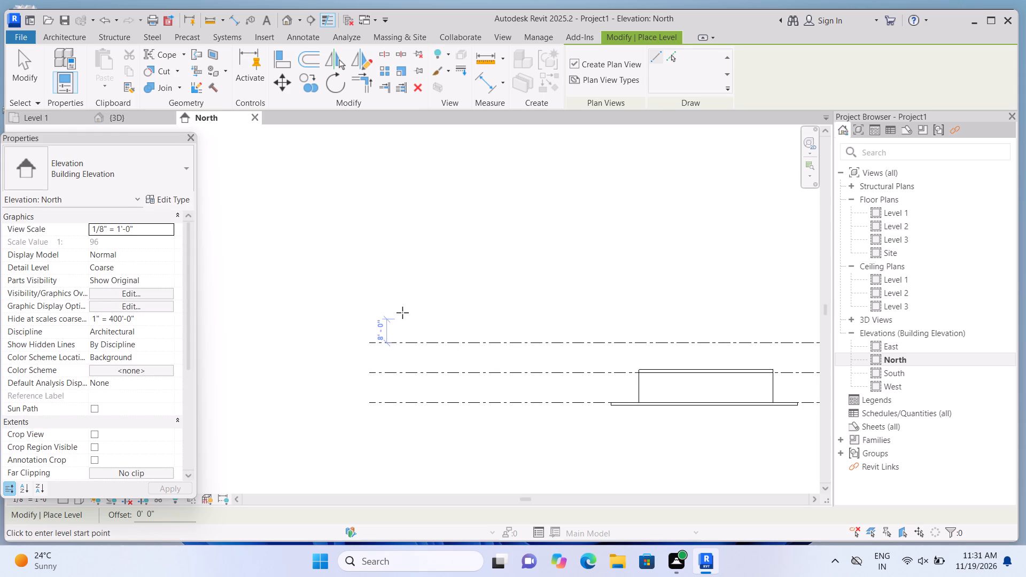
# Draw a level with plan views at 30'-0", 10' above Level 3, and align both its ends with the levels below.
pyautogui.scroll(4, 403, 314)
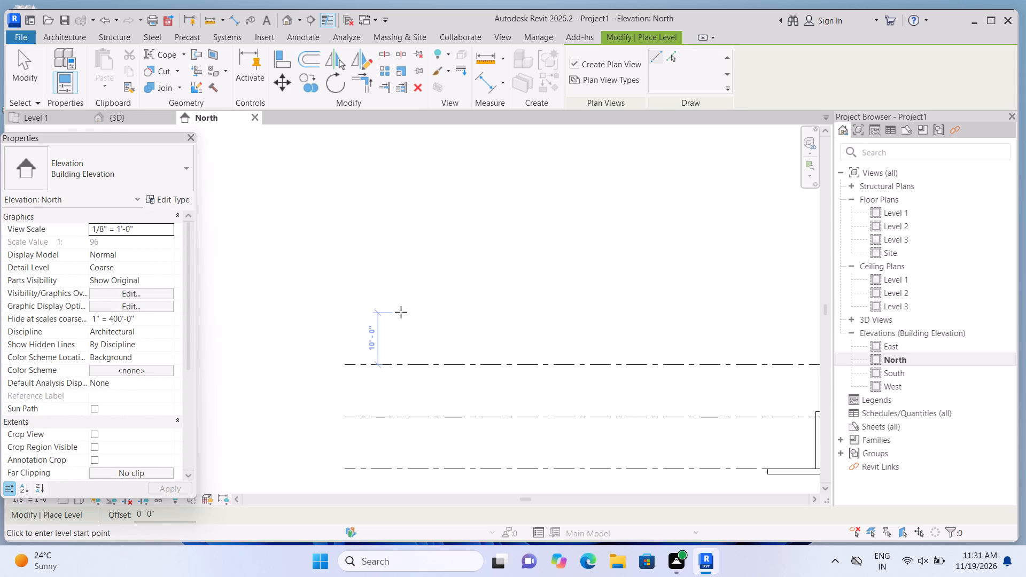
pyautogui.click(399, 312)
pyautogui.scroll(1, 417, 315)
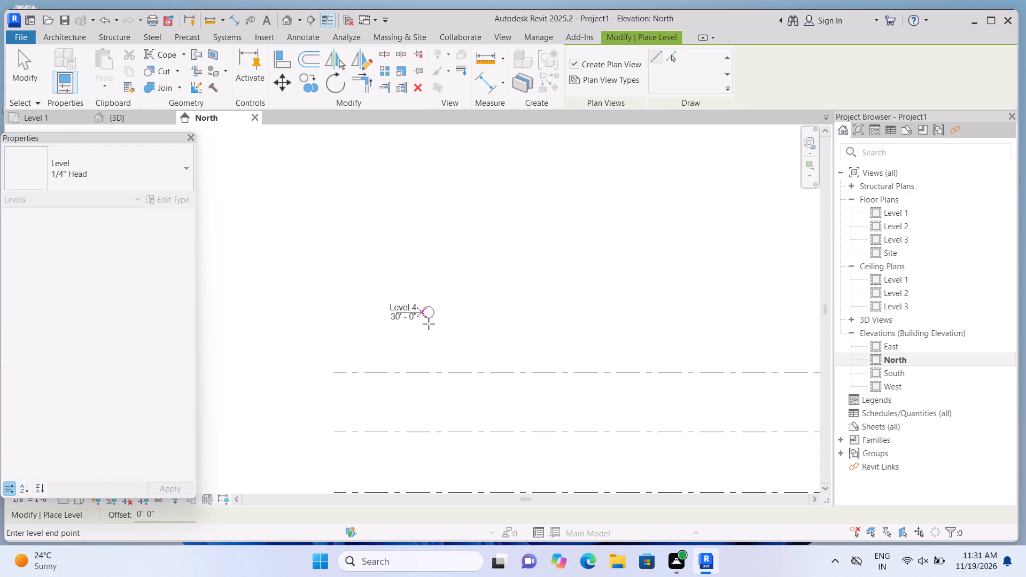
pyautogui.scroll(-7, 429, 324)
pyautogui.scroll(2, 751, 334)
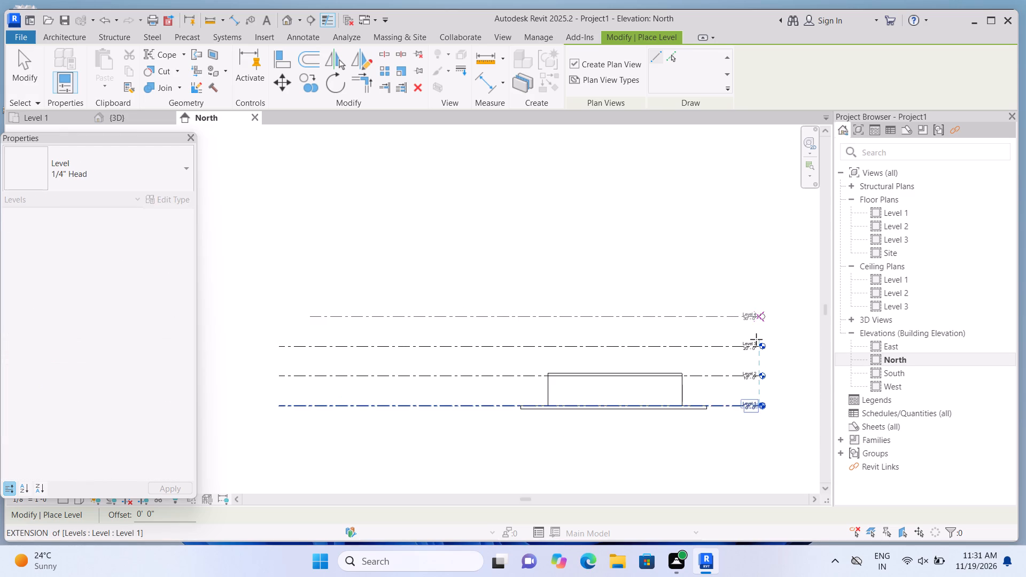
pyautogui.click(756, 339)
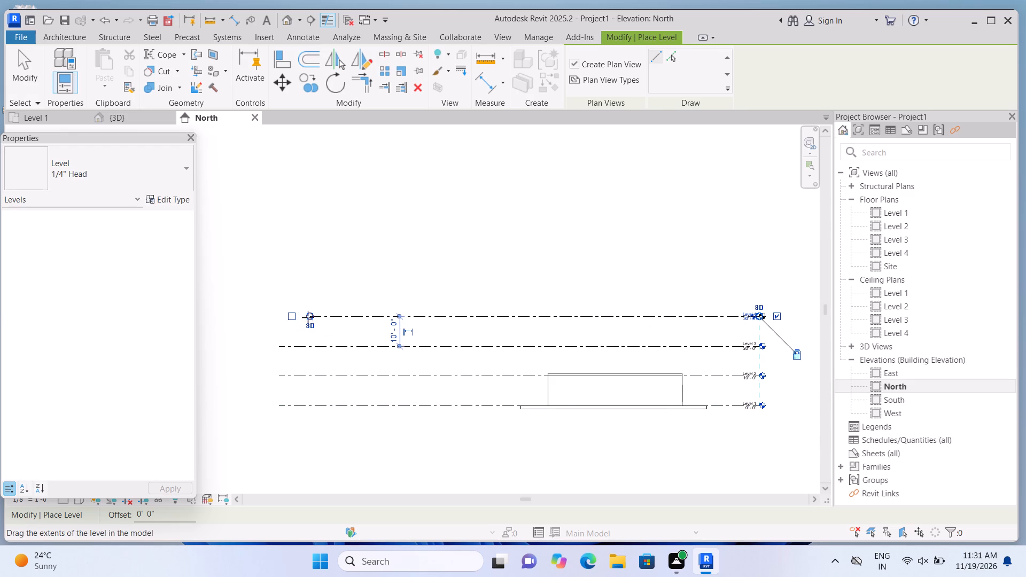
pyautogui.moveTo(308, 317); pyautogui.dragTo(280, 326)
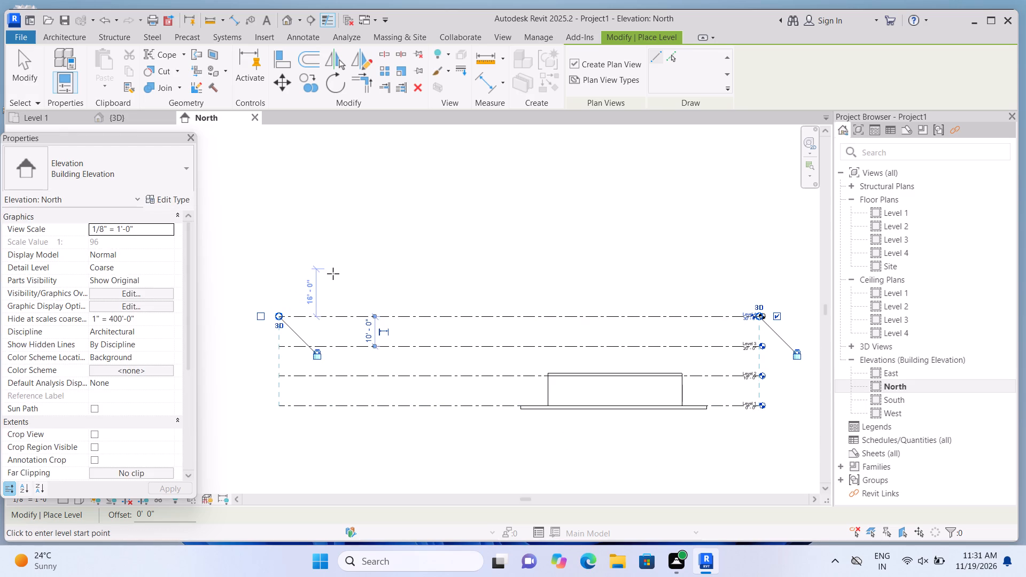
pyautogui.press('Escape')
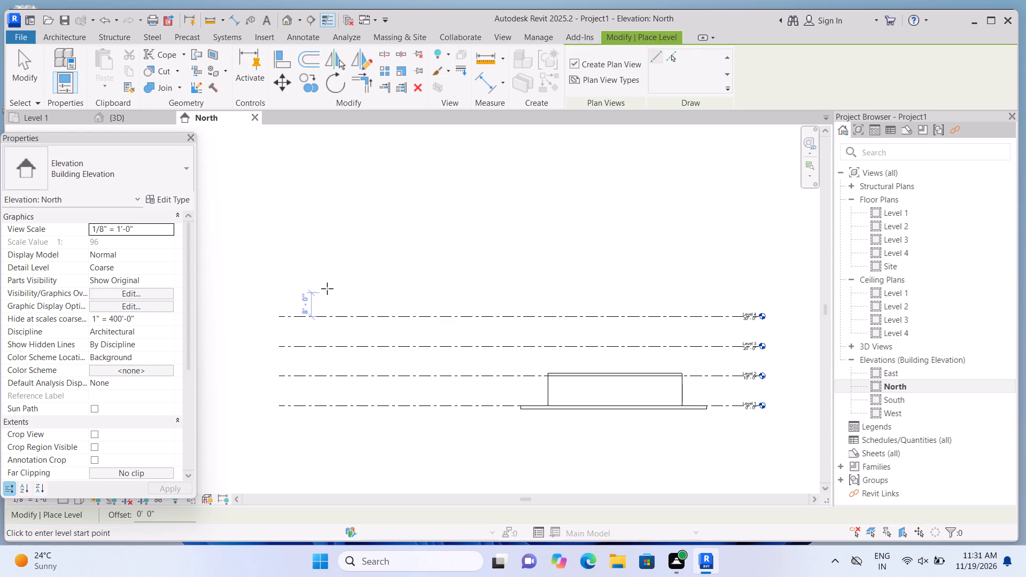
# Draw a level with plan views at 40'-0", 10' above Level 4, and align both its ends with the levels below.
pyautogui.scroll(2, 327, 288)
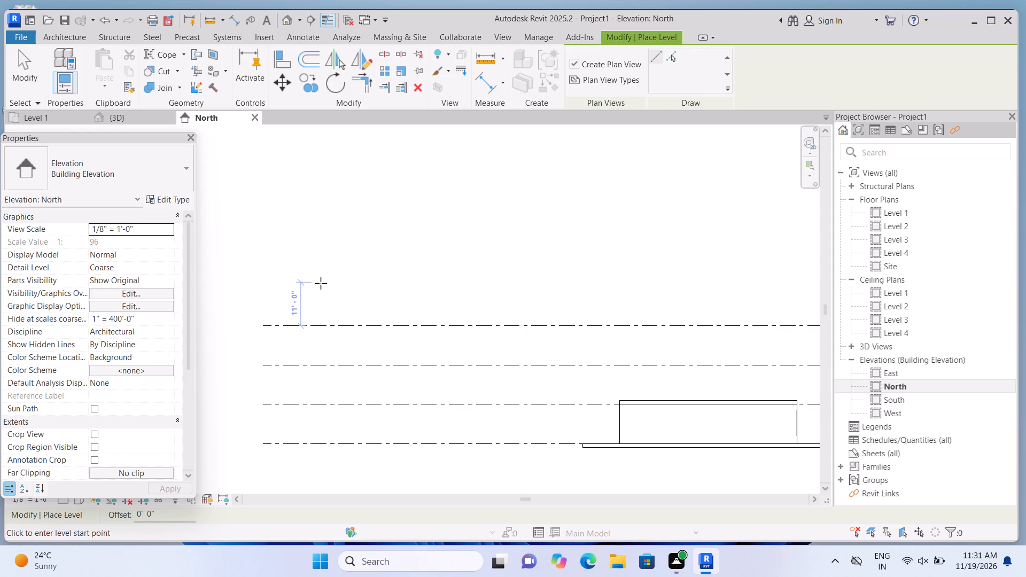
pyautogui.click(307, 286)
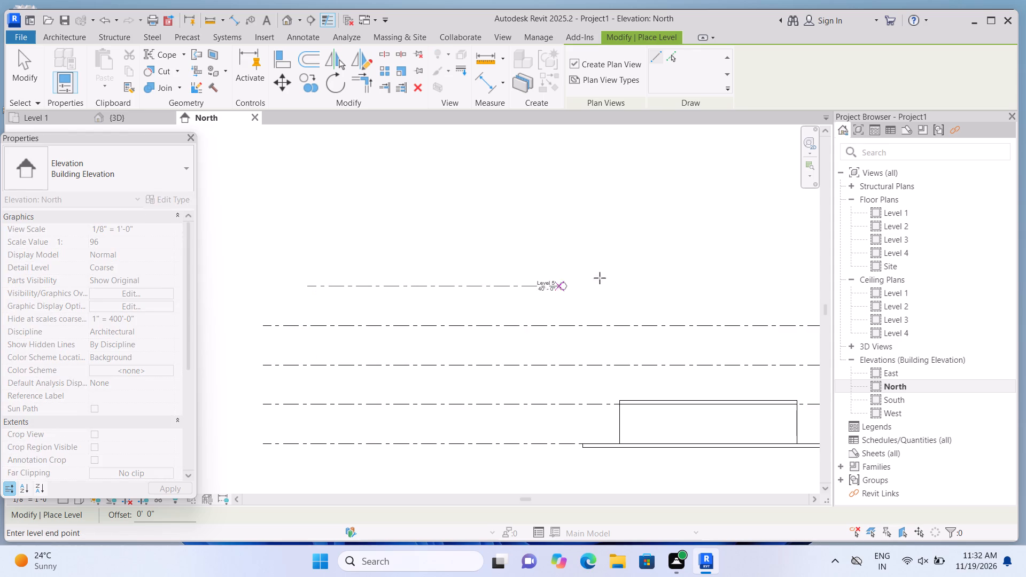
pyautogui.scroll(-4, 553, 293)
pyautogui.scroll(1, 740, 290)
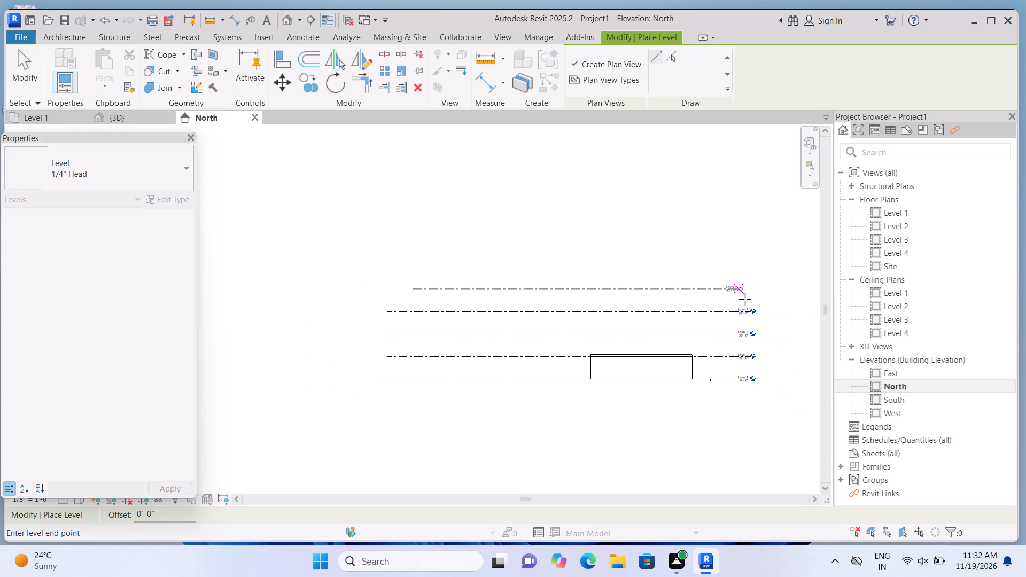
pyautogui.scroll(3, 745, 299)
pyautogui.click(747, 301)
pyautogui.scroll(-2, 770, 308)
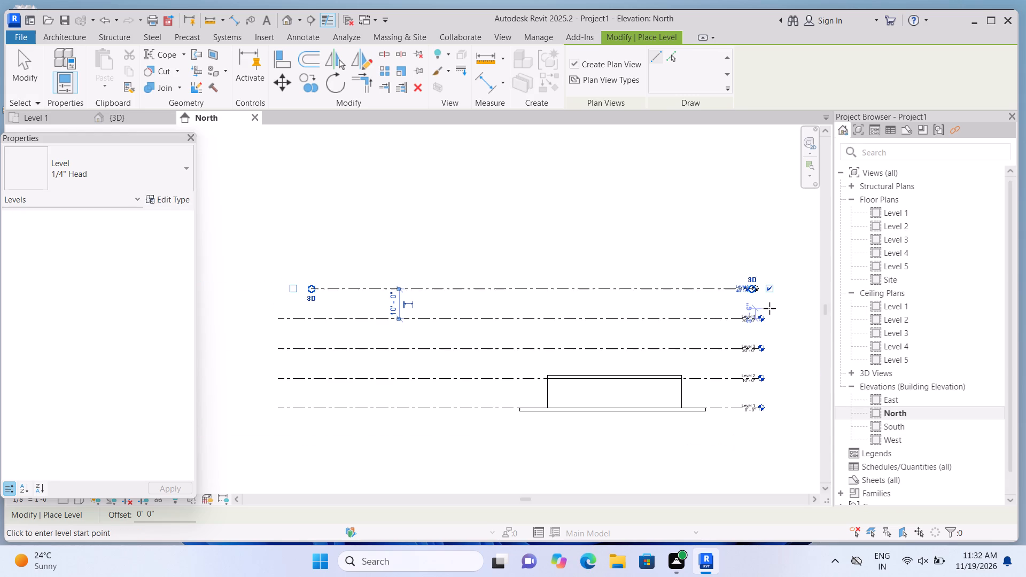
pyautogui.scroll(1, 736, 308)
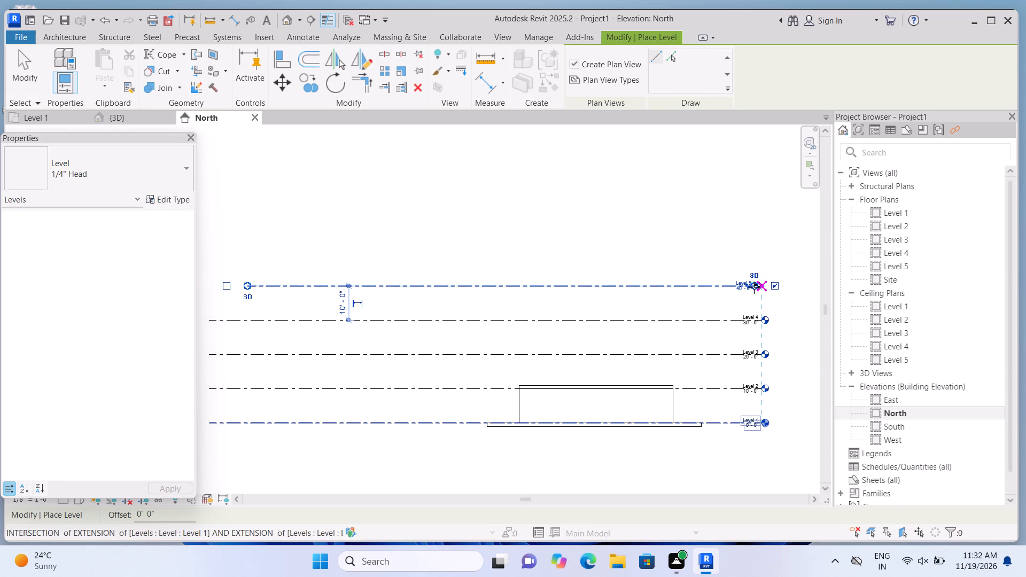
pyautogui.moveTo(754, 287); pyautogui.dragTo(763, 289)
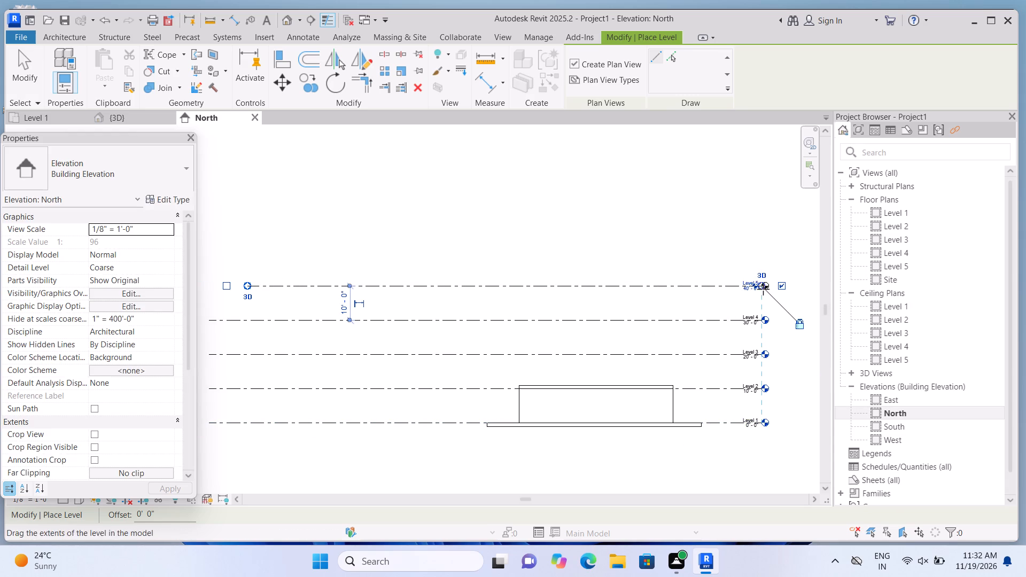
pyautogui.scroll(-1, 364, 308)
pyautogui.scroll(1, 280, 305)
pyautogui.moveTo(259, 283); pyautogui.dragTo(227, 288)
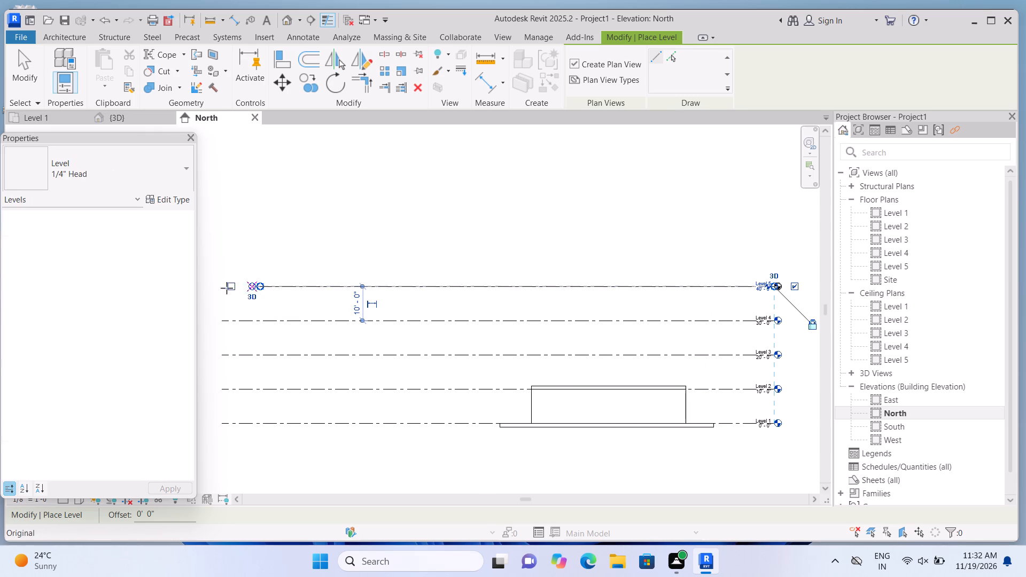
pyautogui.moveTo(227, 288); pyautogui.dragTo(223, 289)
pyautogui.press('Escape')
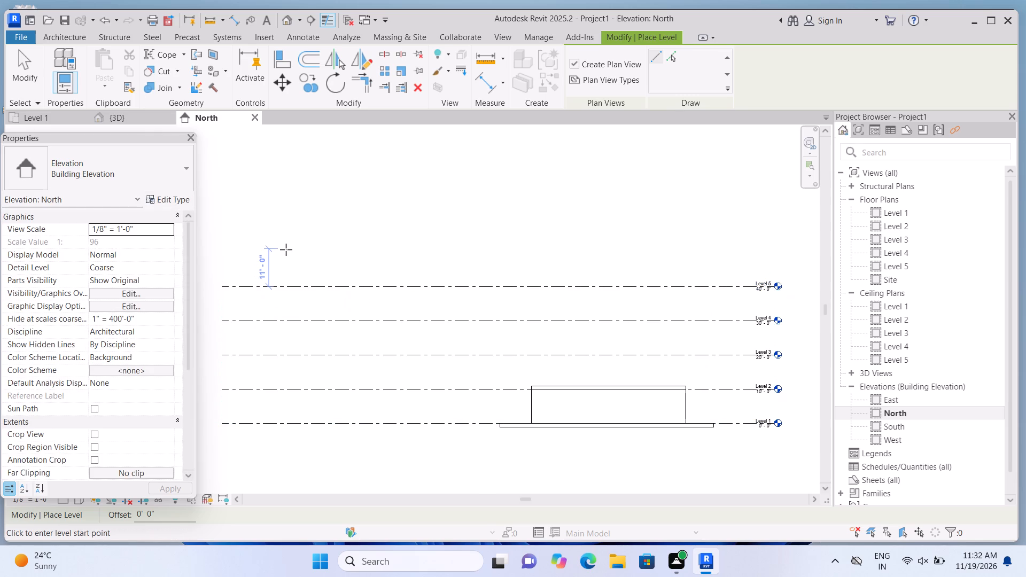
# Draw a level with plan views at 50'-0", 10' above Level 5, and align both its ends with the levels below.
pyautogui.scroll(-2, 324, 263)
pyautogui.scroll(1, 264, 276)
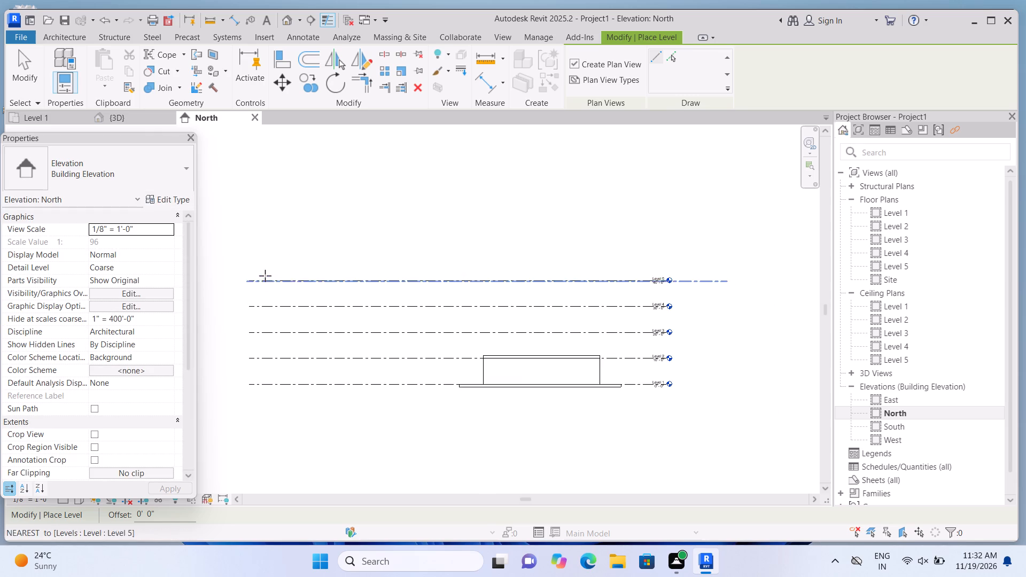
pyautogui.scroll(1, 271, 271)
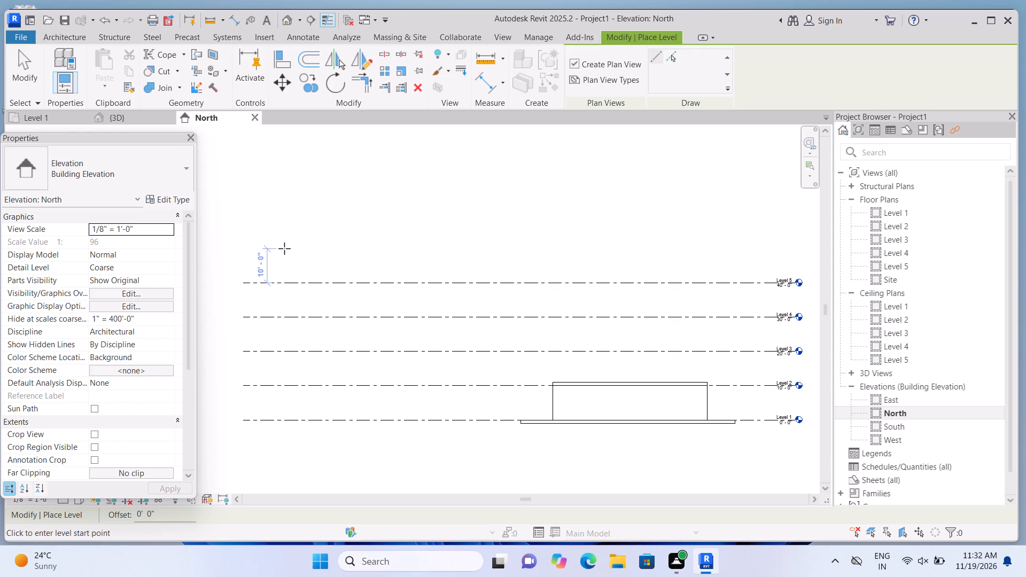
pyautogui.click(284, 248)
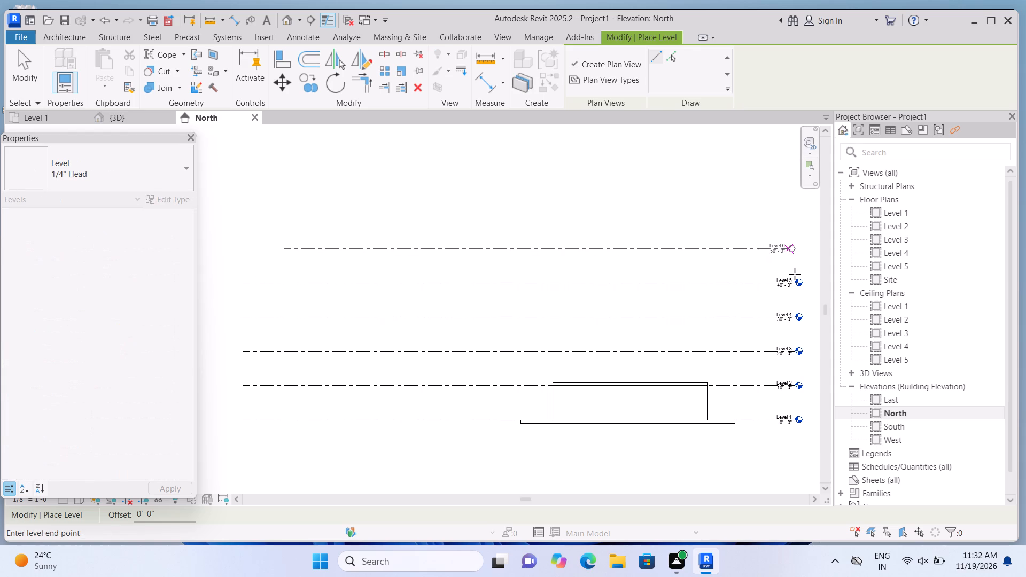
pyautogui.click(795, 274)
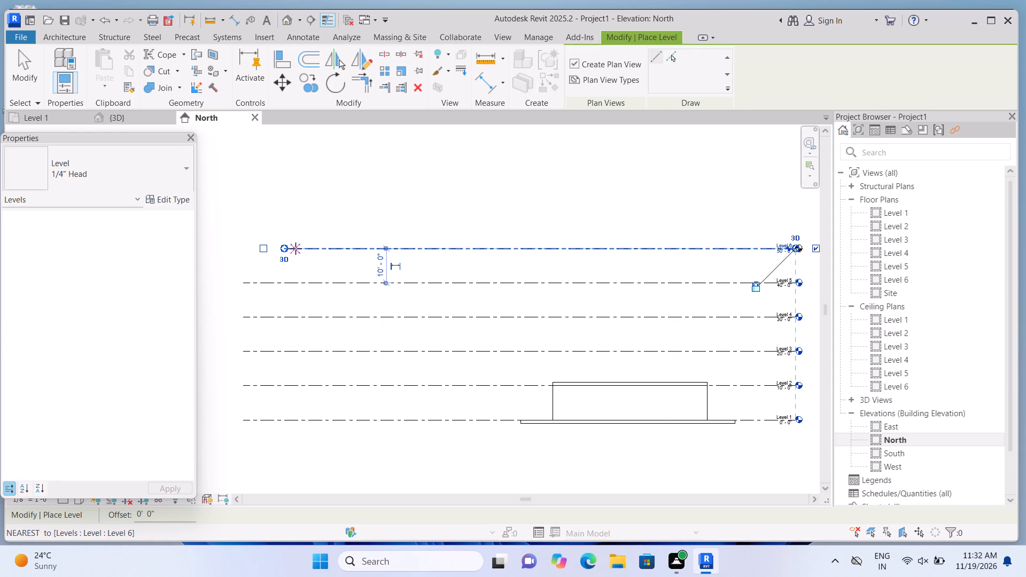
pyautogui.moveTo(285, 249); pyautogui.dragTo(242, 258)
pyautogui.press('Escape')
pyautogui.press('Escape')
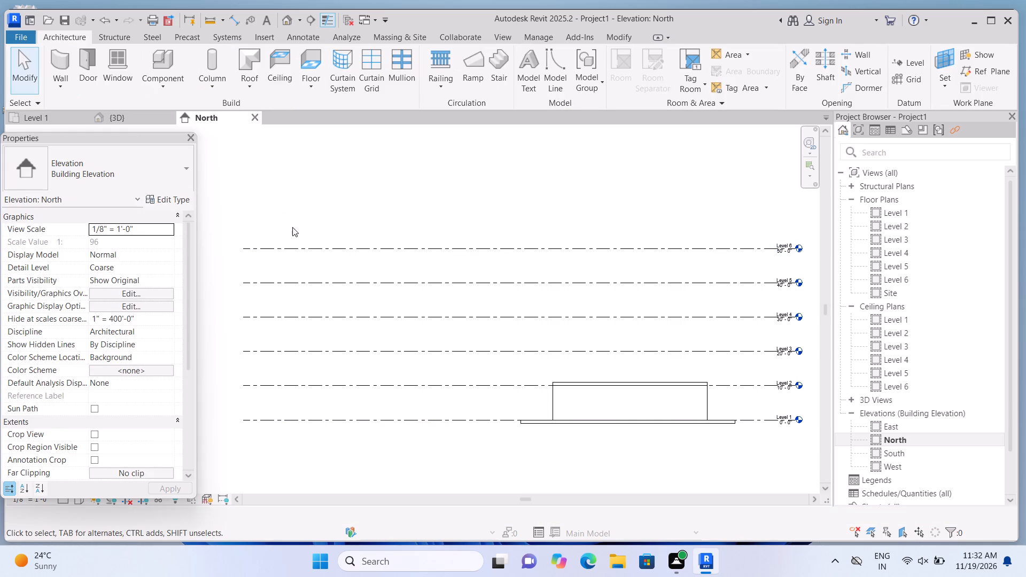
# Open the Level 2 floor plan and bring the building outline into view.
pyautogui.scroll(-3, 360, 280)
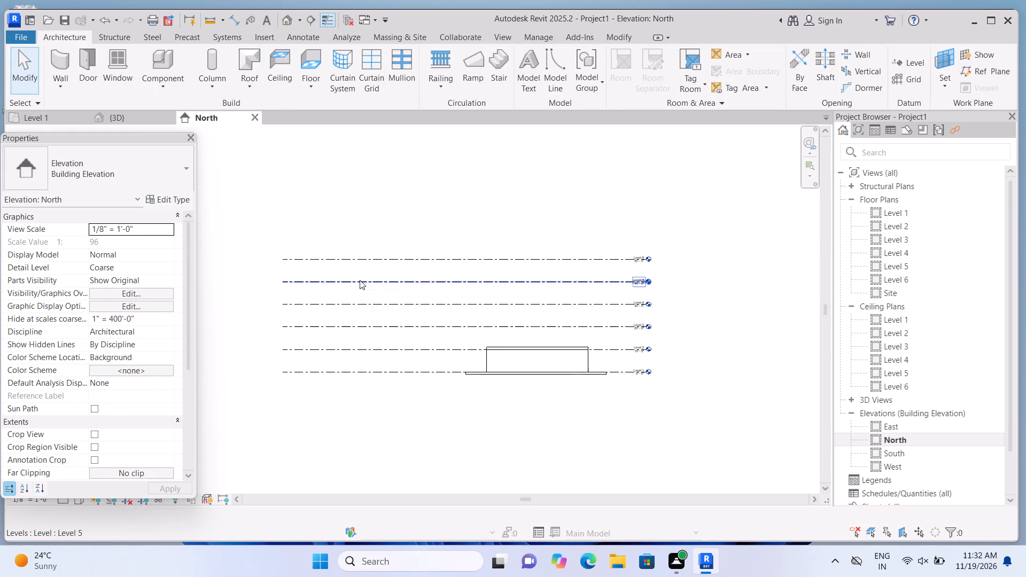
pyautogui.scroll(3, 360, 280)
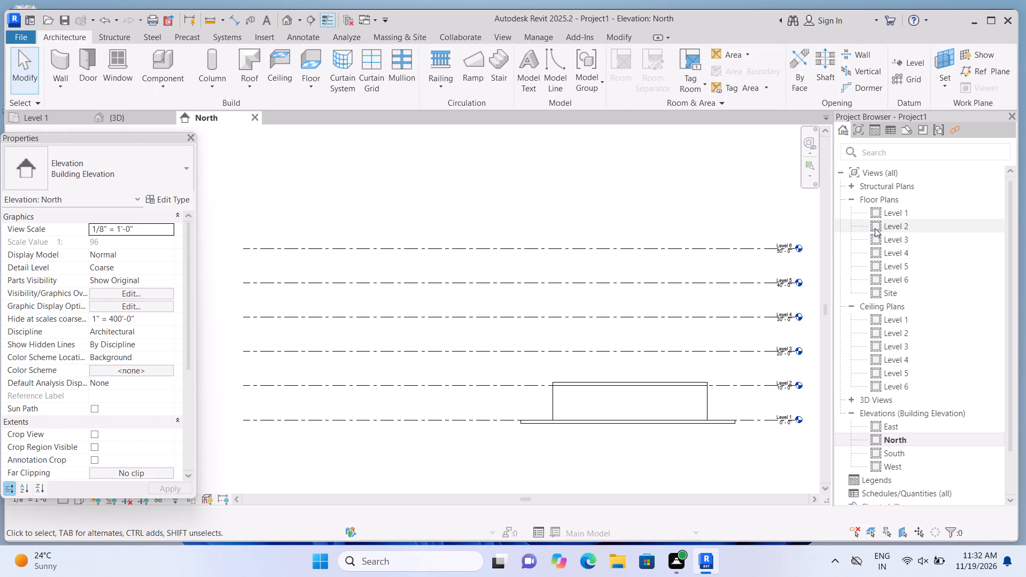
pyautogui.doubleClick(873, 225)
pyautogui.scroll(-1, 702, 321)
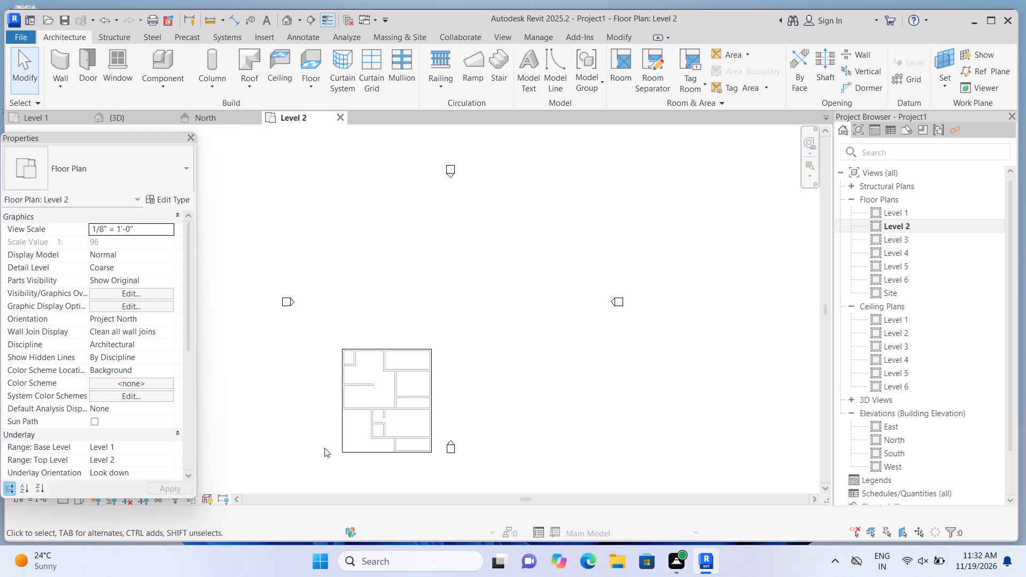
pyautogui.scroll(4, 322, 449)
pyautogui.scroll(4, 365, 375)
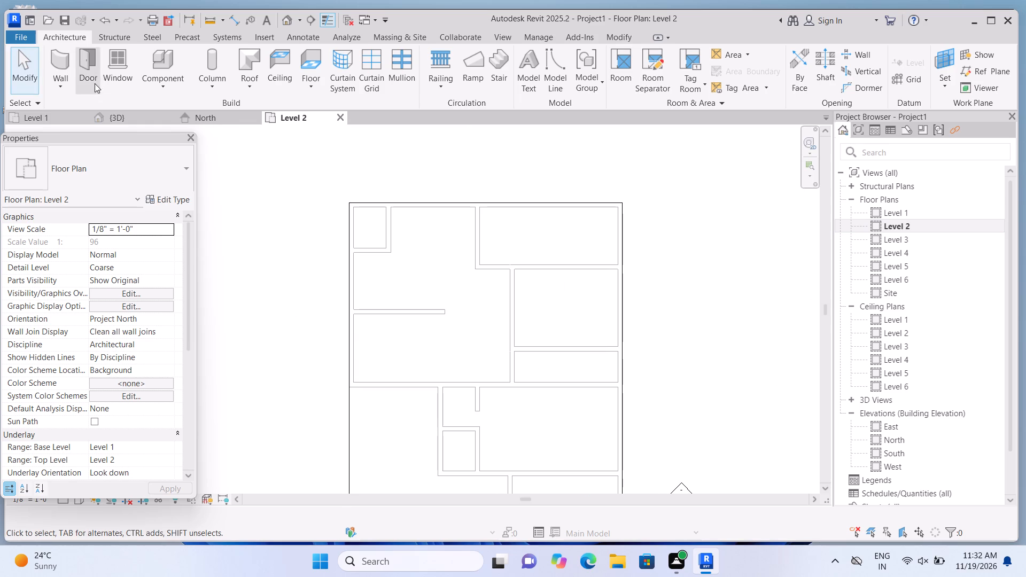
# Draw a 9" wall, 10' high, on Level 2 along the whole north exterior wall below, from northwest to northeast corner.
pyautogui.click(68, 58)
pyautogui.scroll(1, 463, 221)
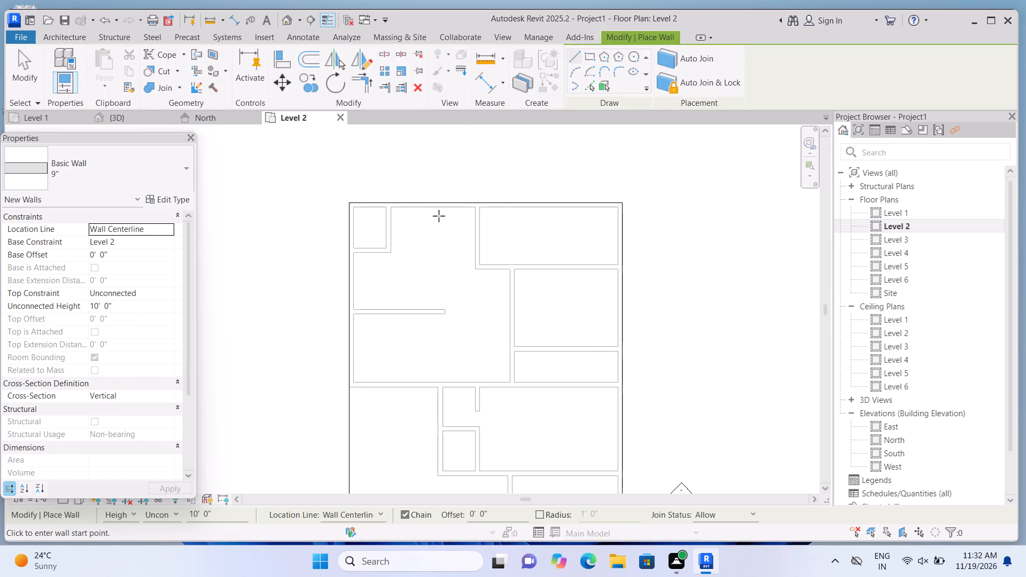
pyautogui.scroll(11, 439, 216)
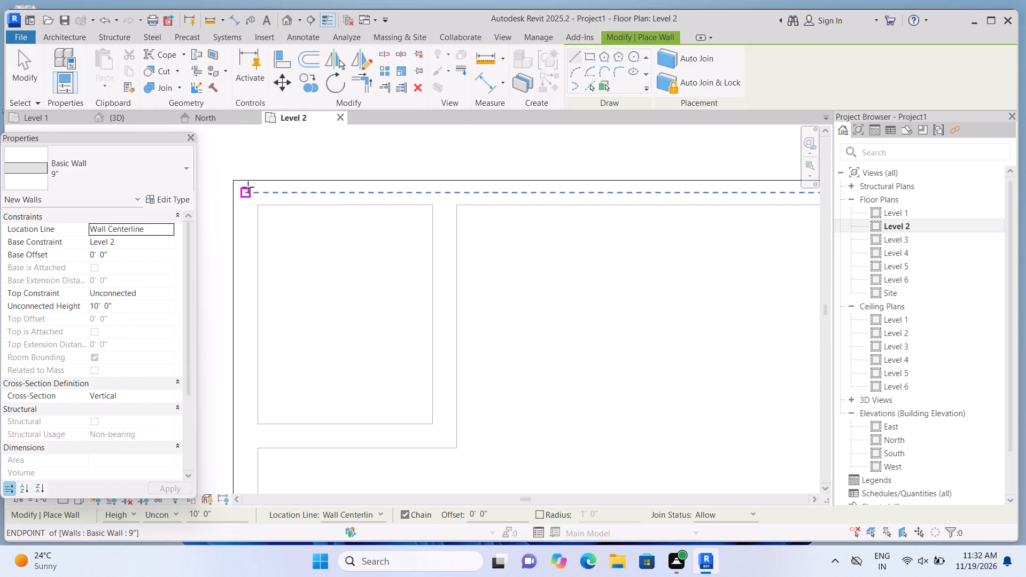
pyautogui.click(248, 191)
pyautogui.scroll(-3, 720, 189)
pyautogui.moveTo(714, 188); pyautogui.dragTo(711, 188, button='middle')
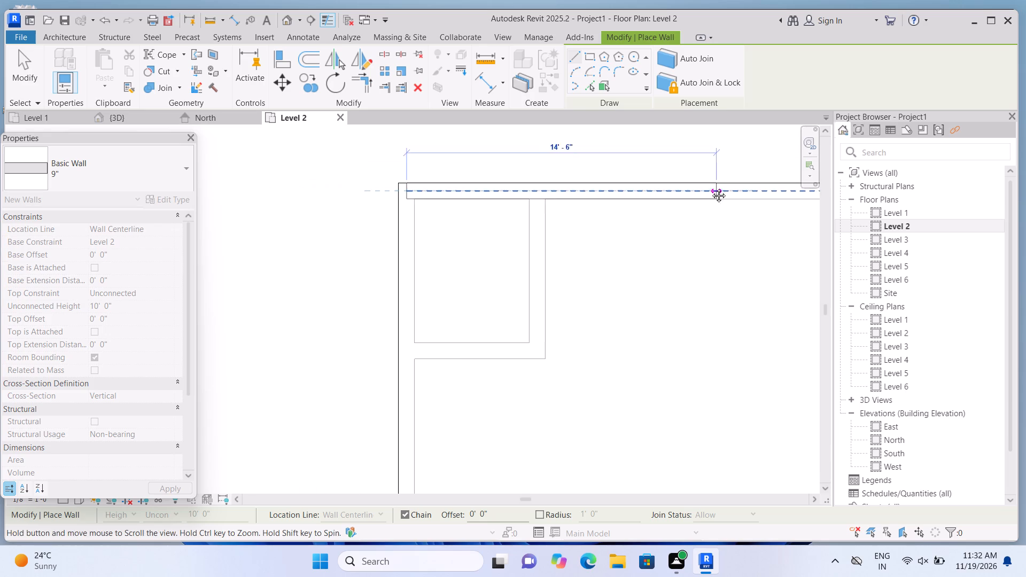
pyautogui.moveTo(711, 188); pyautogui.dragTo(413, 213, button='middle')
pyautogui.scroll(-9, 513, 217)
pyautogui.scroll(4, 710, 230)
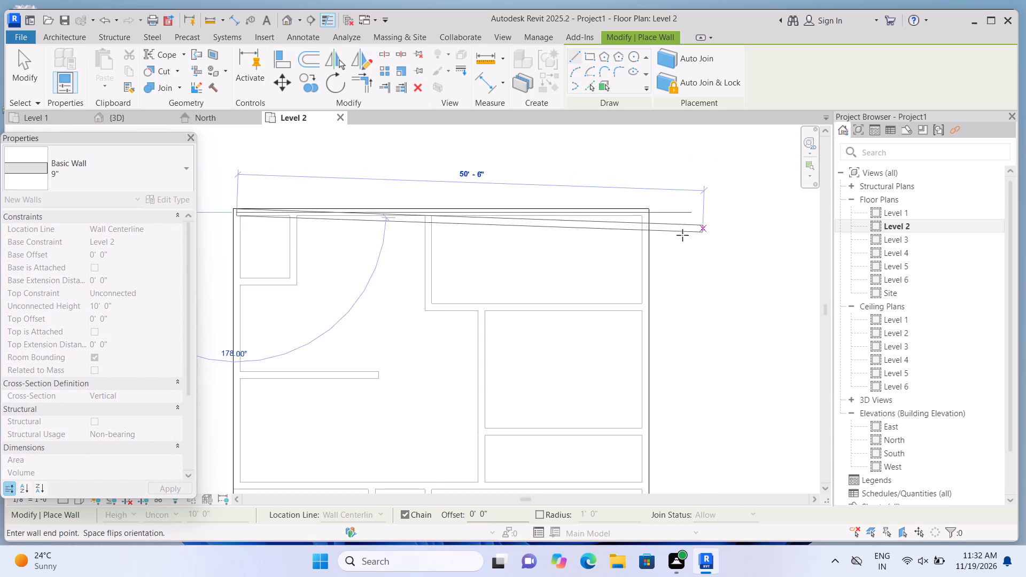
pyautogui.scroll(9, 682, 235)
pyautogui.scroll(2, 644, 202)
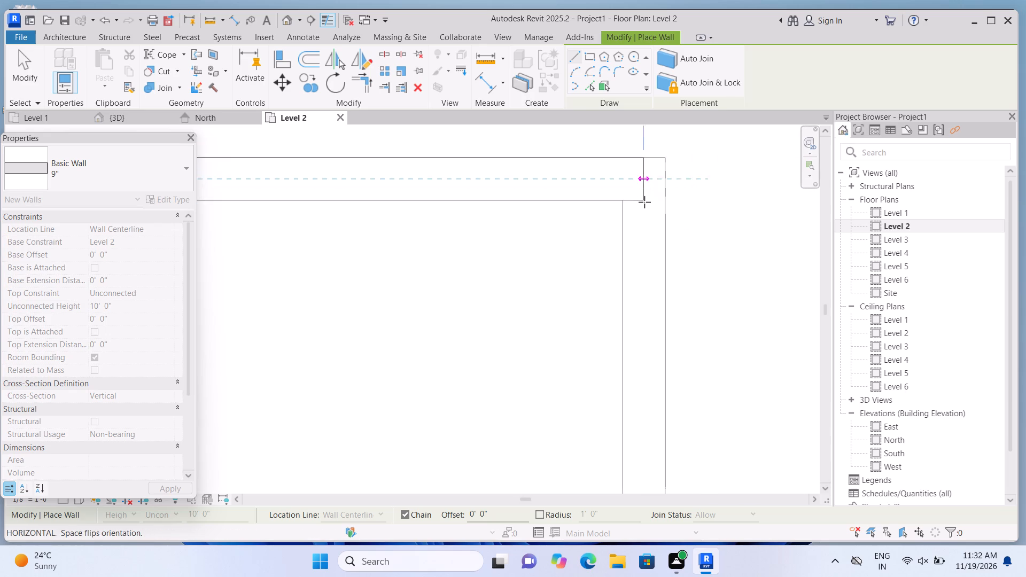
pyautogui.scroll(3, 644, 202)
pyautogui.click(646, 198)
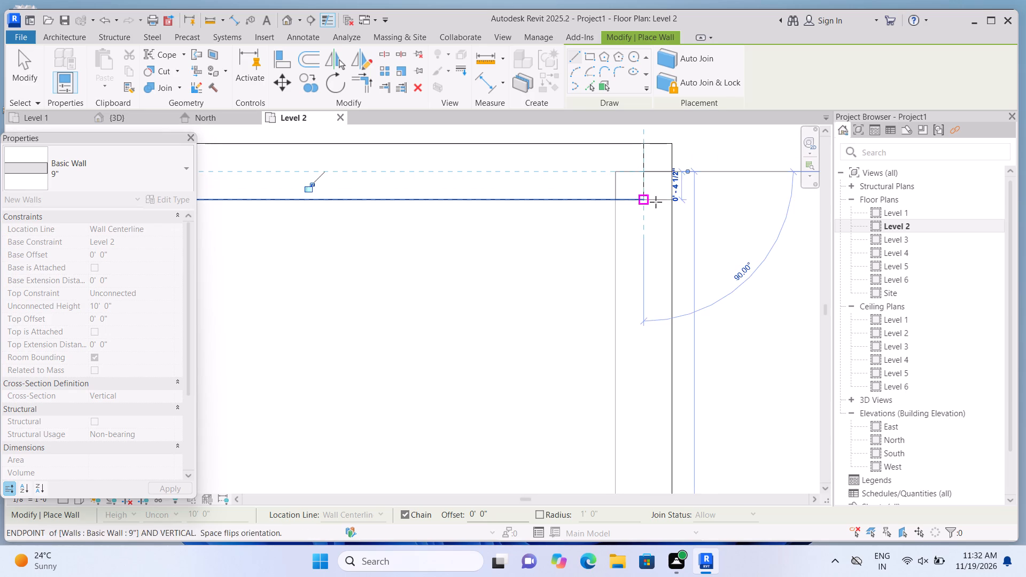
# Continue the 9" wall chain along the east exterior wall down to the southeast corner.
pyautogui.scroll(-8, 648, 340)
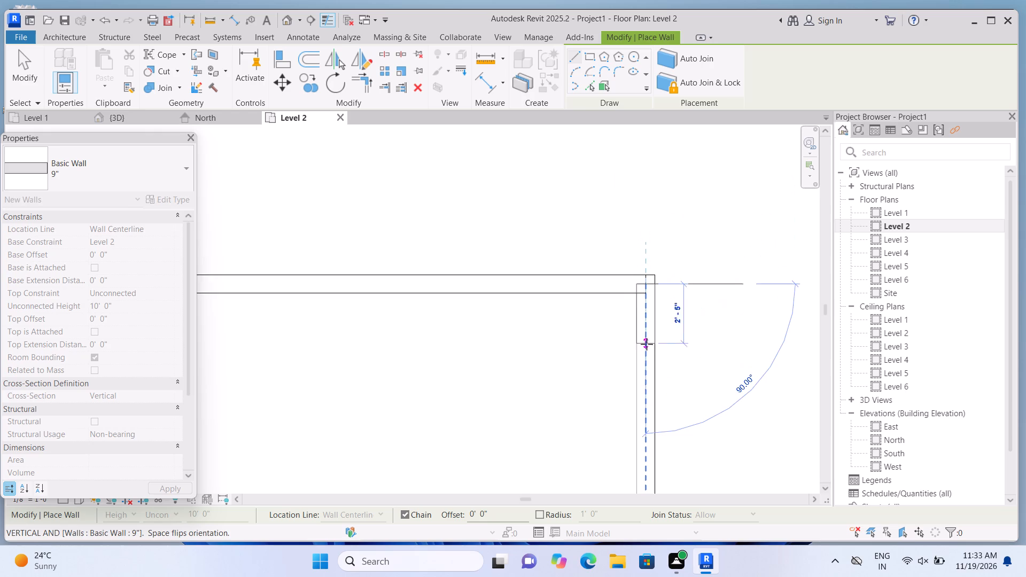
pyautogui.moveTo(642, 360); pyautogui.dragTo(628, 286, button='middle')
pyautogui.scroll(-10, 641, 262)
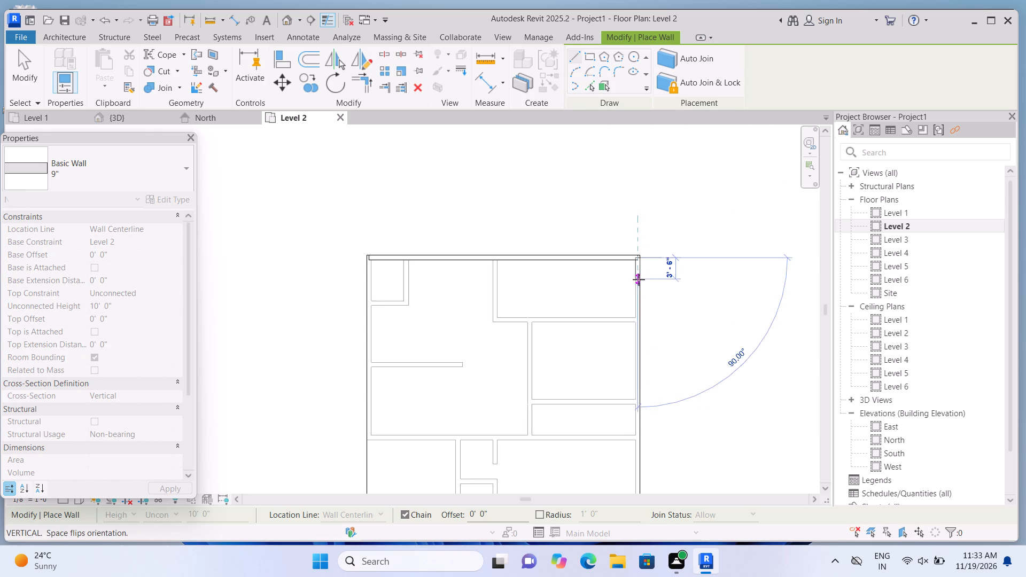
pyautogui.scroll(-4, 639, 279)
pyautogui.scroll(10, 639, 453)
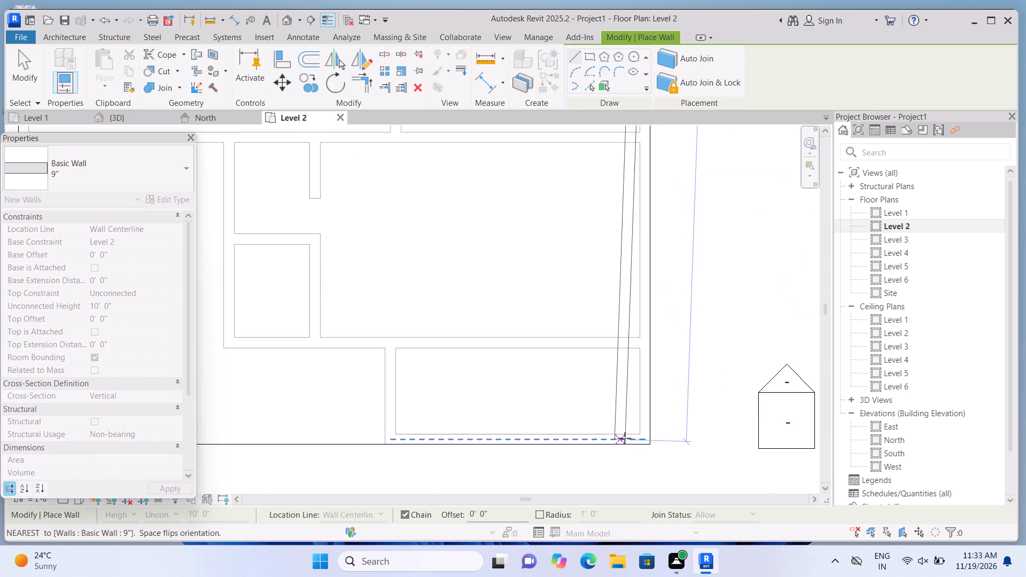
pyautogui.scroll(9, 625, 438)
pyautogui.scroll(6, 705, 430)
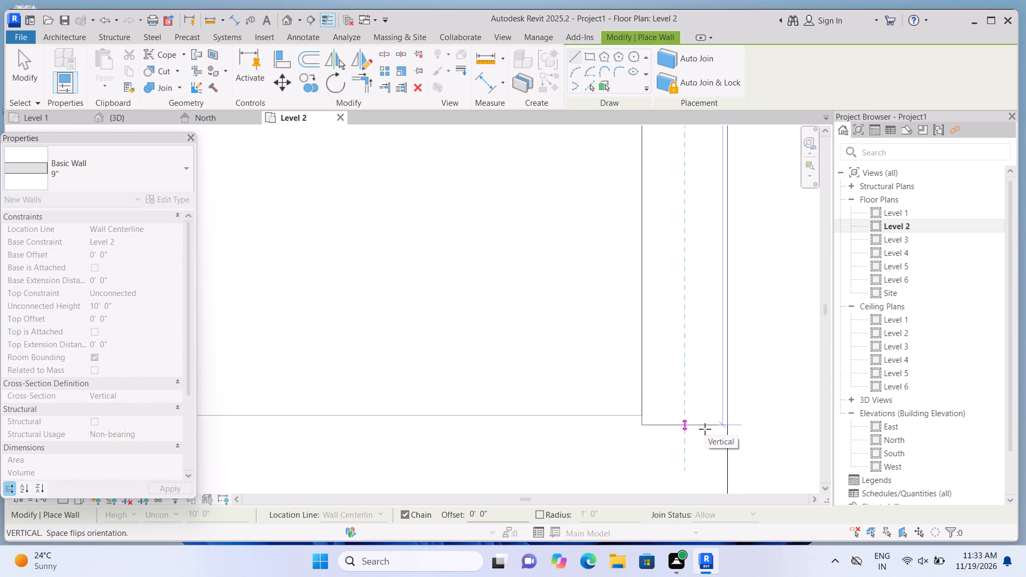
pyautogui.scroll(-2, 691, 456)
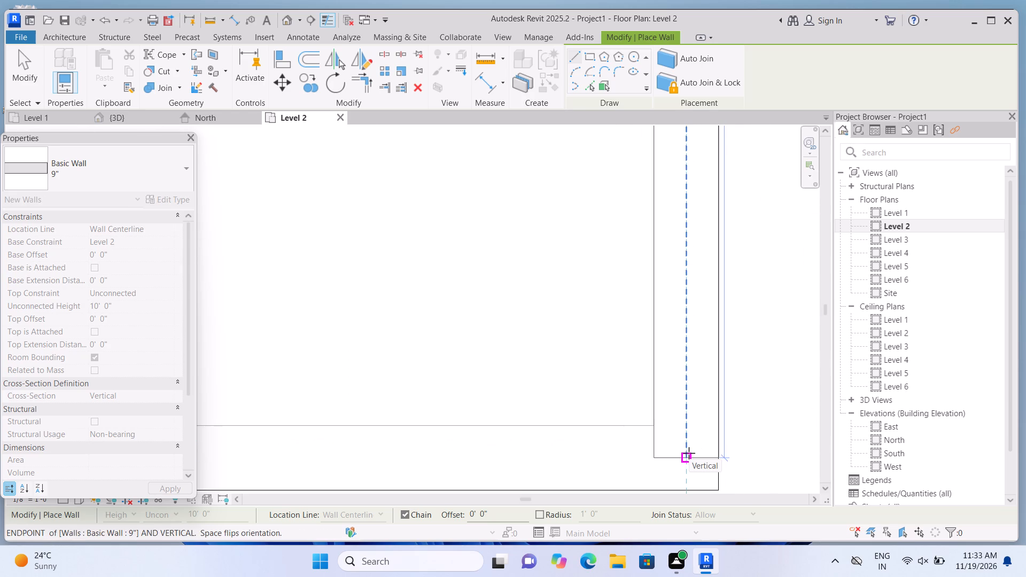
pyautogui.click(688, 454)
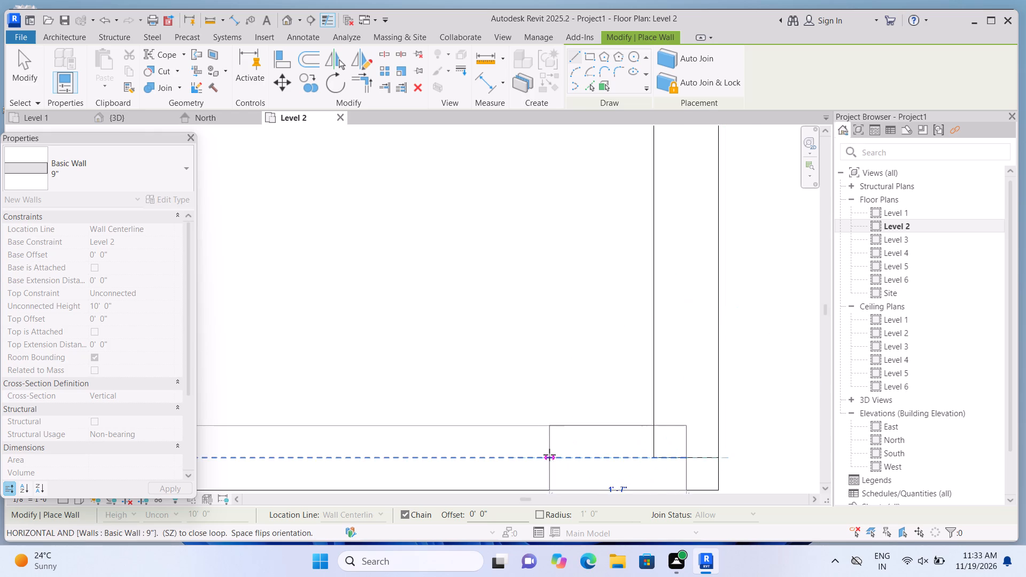
# Continue the 9" wall chain west along the south exterior wall to the centreline of the first partition below.
pyautogui.scroll(-12, 549, 455)
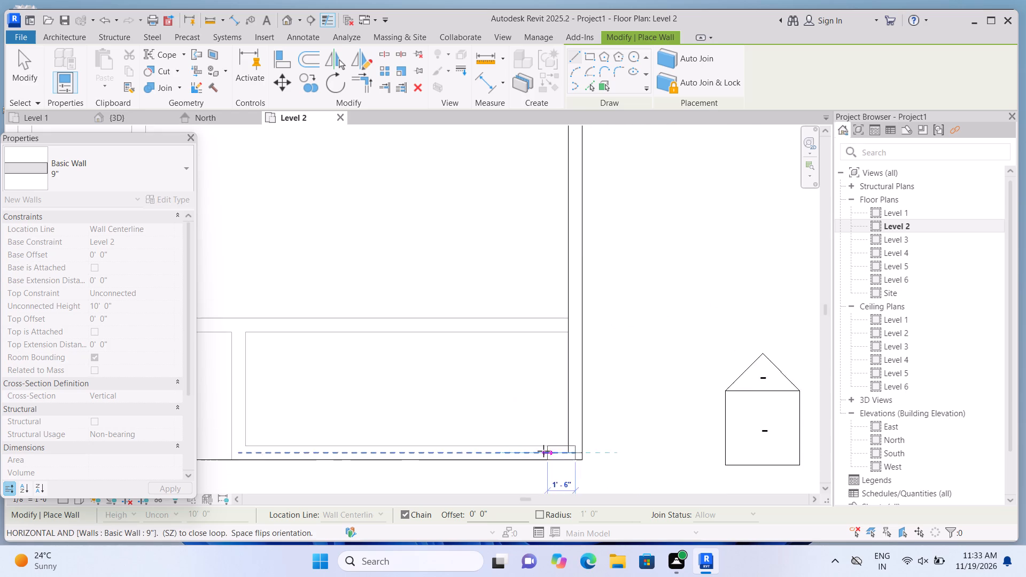
pyautogui.scroll(-7, 543, 451)
pyautogui.scroll(8, 479, 446)
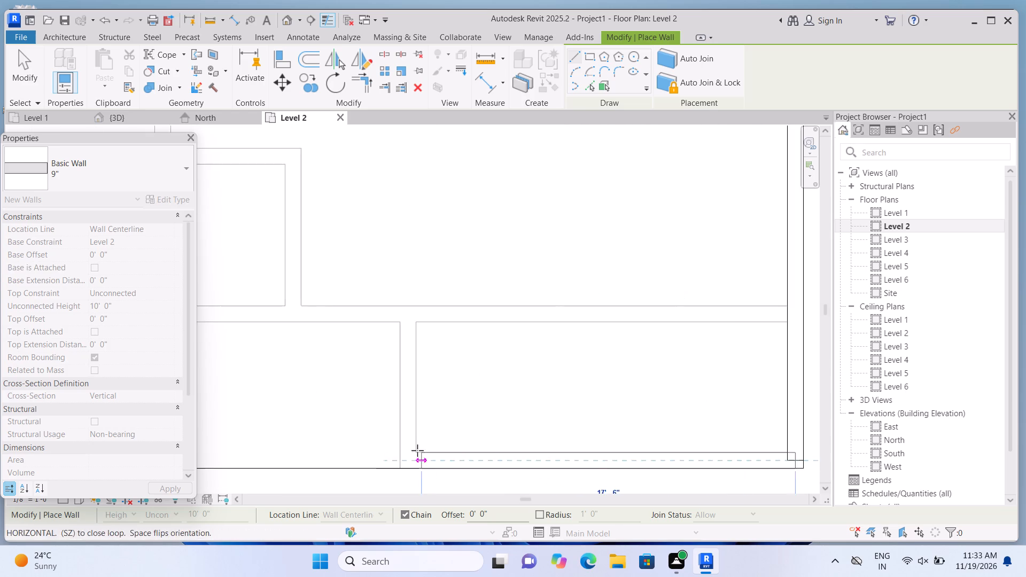
pyautogui.scroll(12, 417, 450)
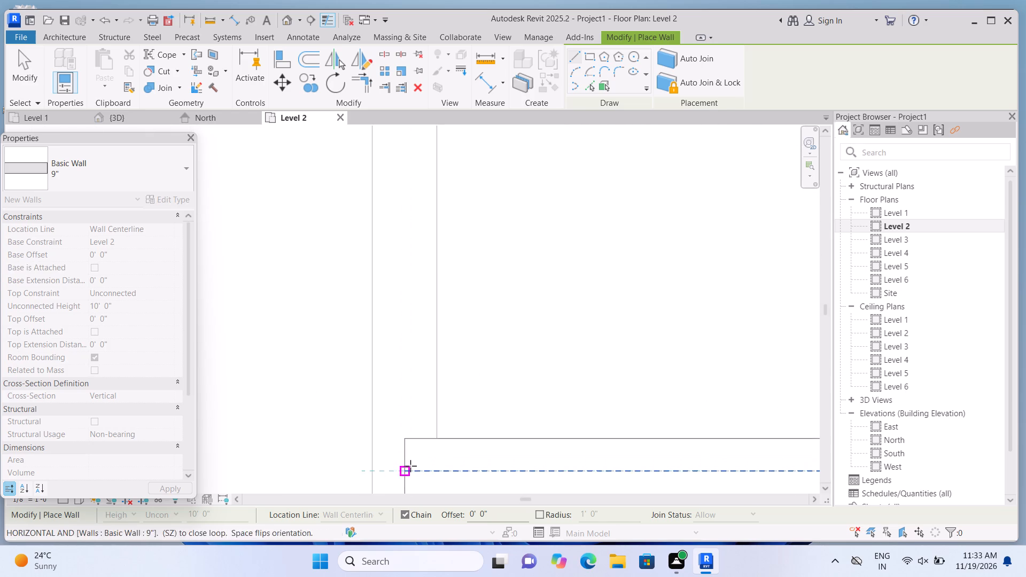
pyautogui.scroll(-5, 413, 462)
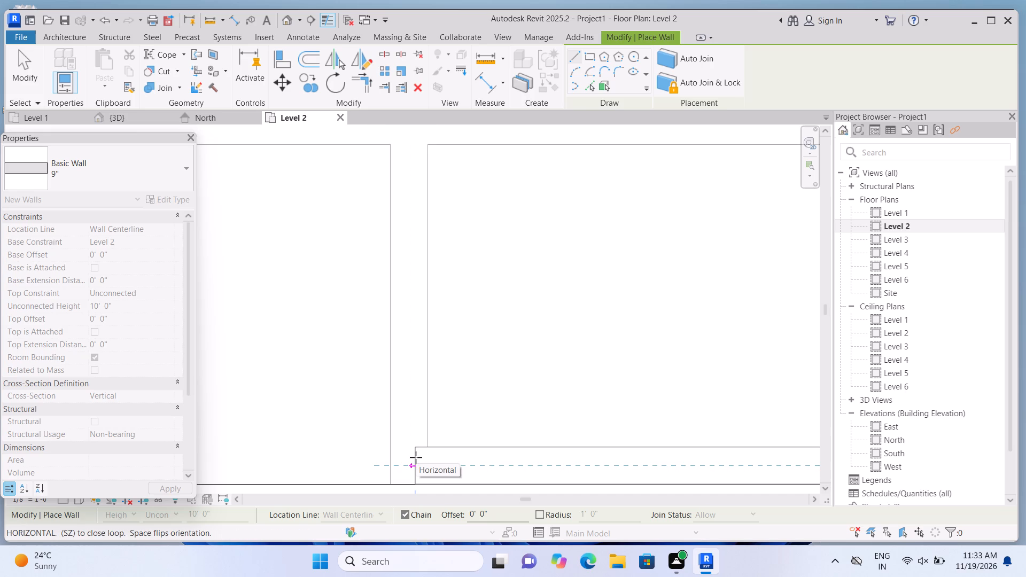
pyautogui.click(413, 457)
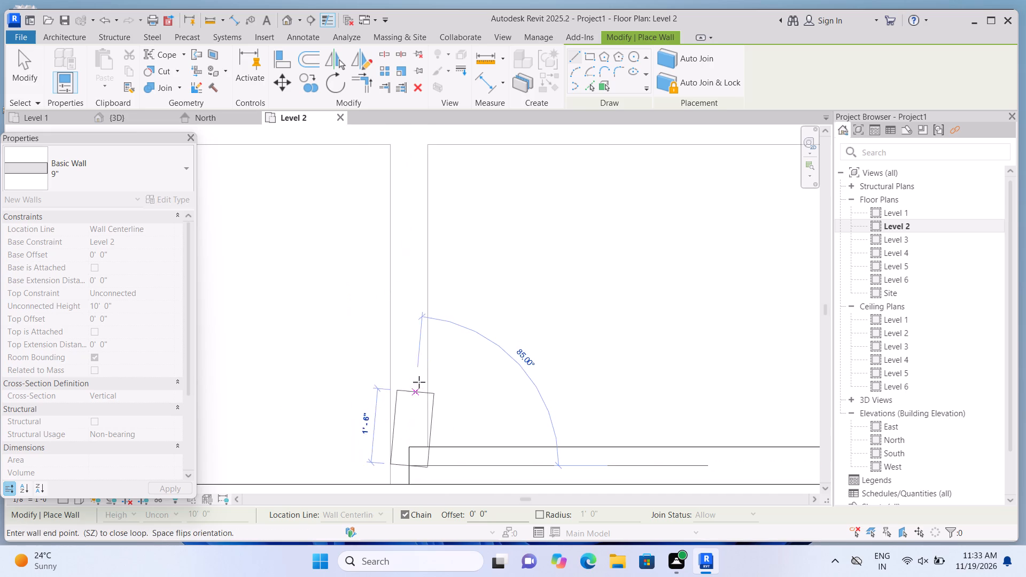
# Continue the 9" wall chain north along the first partition below, about 6'-10 1/2", to the centreline of the east-west partition.
pyautogui.moveTo(414, 330); pyautogui.dragTo(469, 484, button='middle')
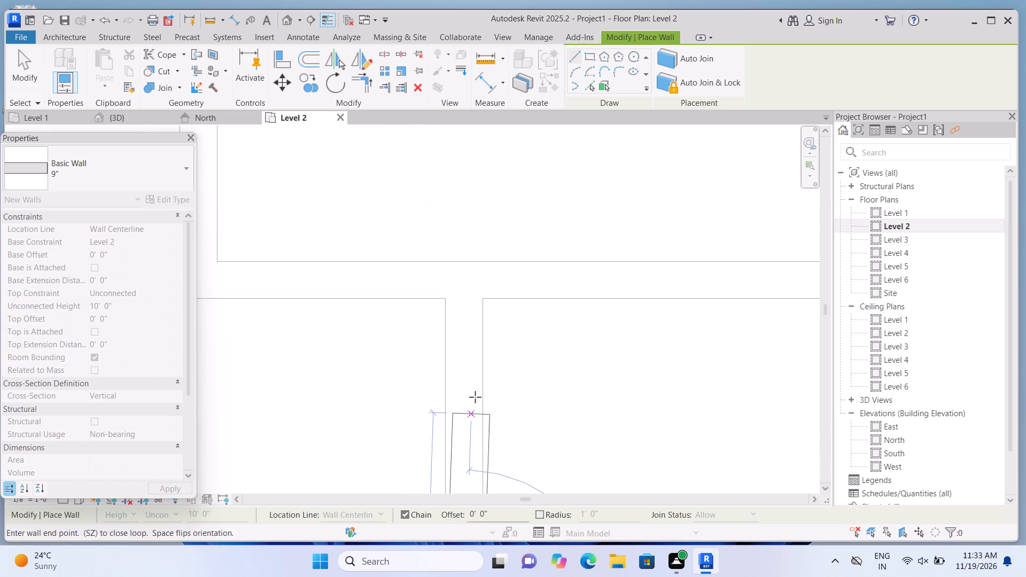
pyautogui.scroll(-4, 456, 322)
pyautogui.scroll(2, 455, 321)
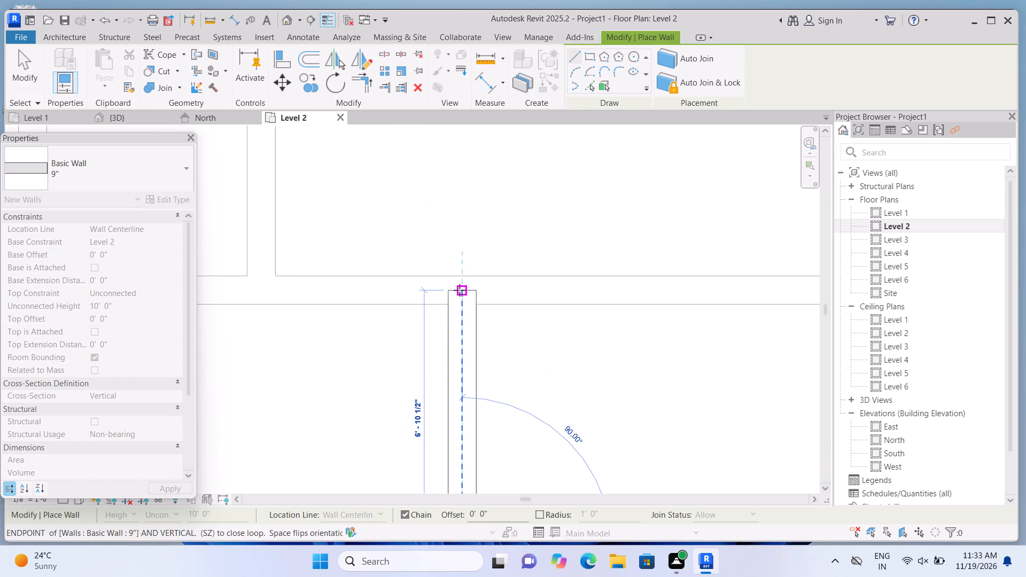
pyautogui.click(460, 290)
# Continue the 9" wall chain west about 11'-6" along the partition below, to the small room's west wall centreline.
pyautogui.scroll(-6, 332, 290)
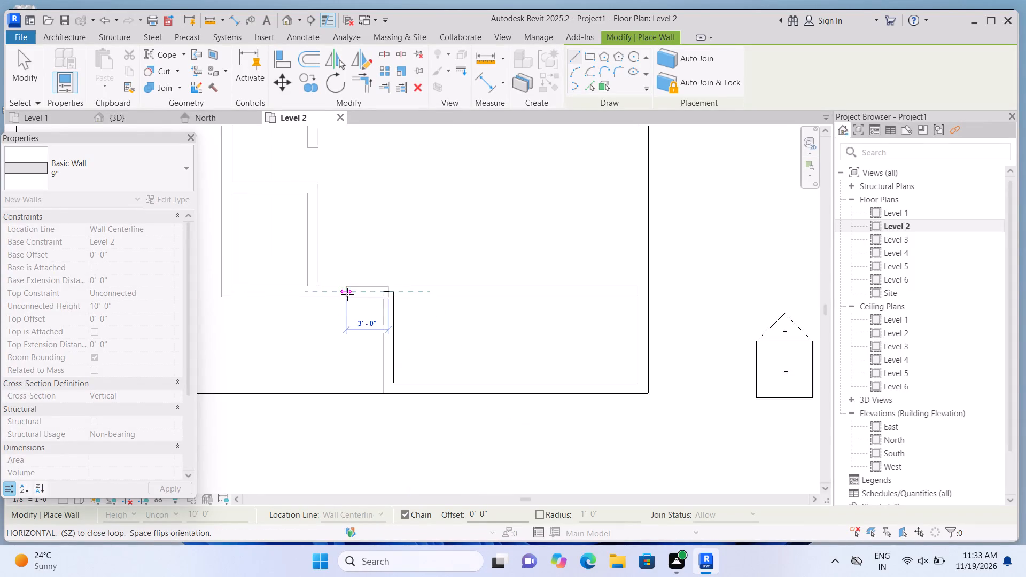
pyautogui.scroll(-4, 347, 294)
pyautogui.scroll(6, 240, 288)
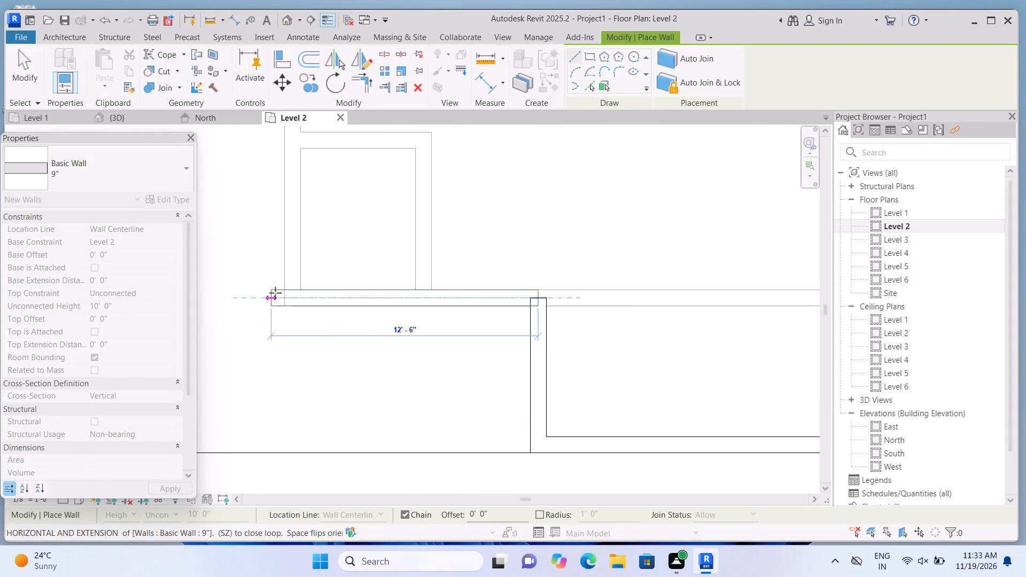
pyautogui.moveTo(280, 295); pyautogui.dragTo(299, 379, button='middle')
pyautogui.scroll(3, 312, 363)
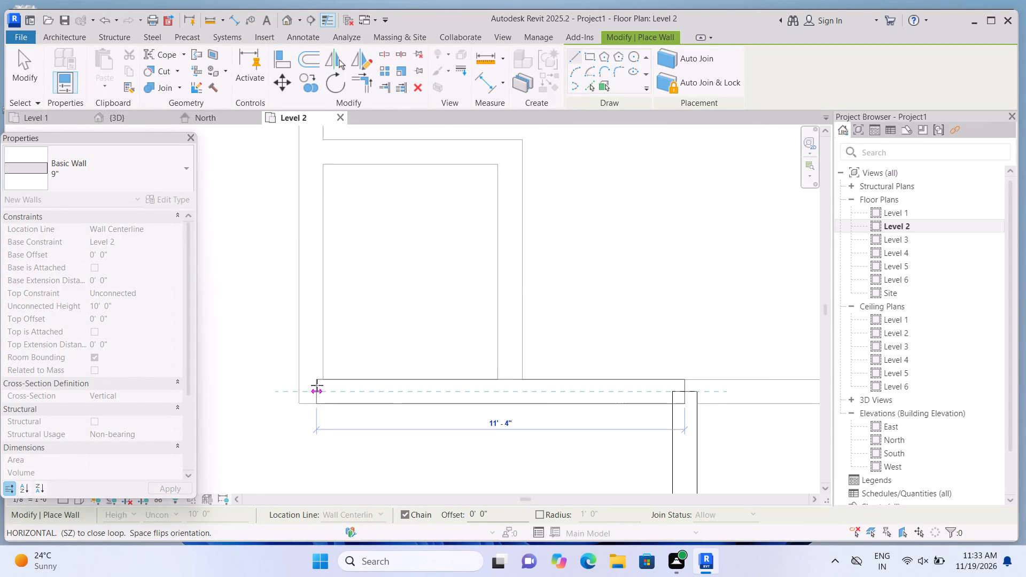
pyautogui.scroll(5, 317, 386)
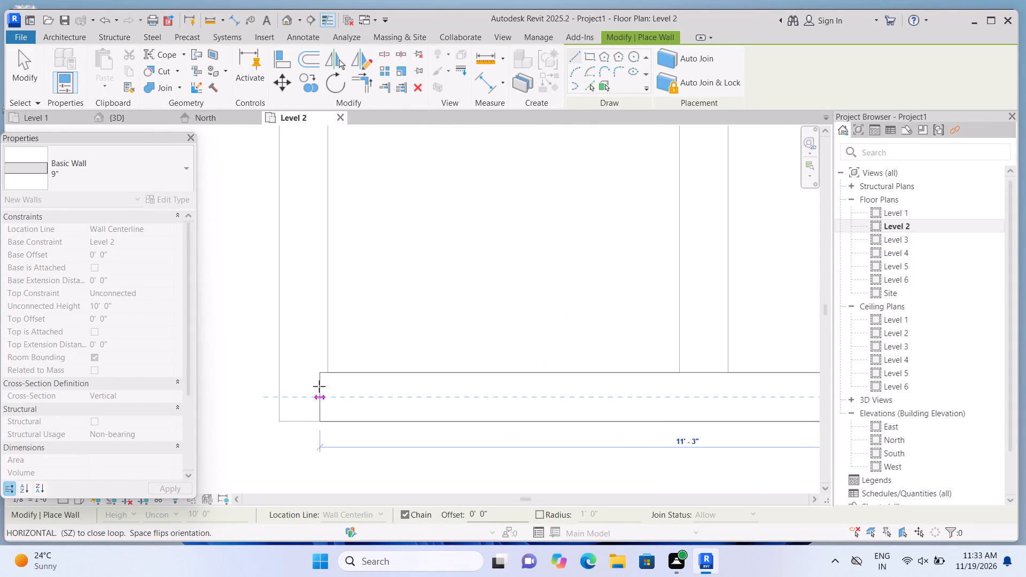
pyautogui.scroll(2, 315, 387)
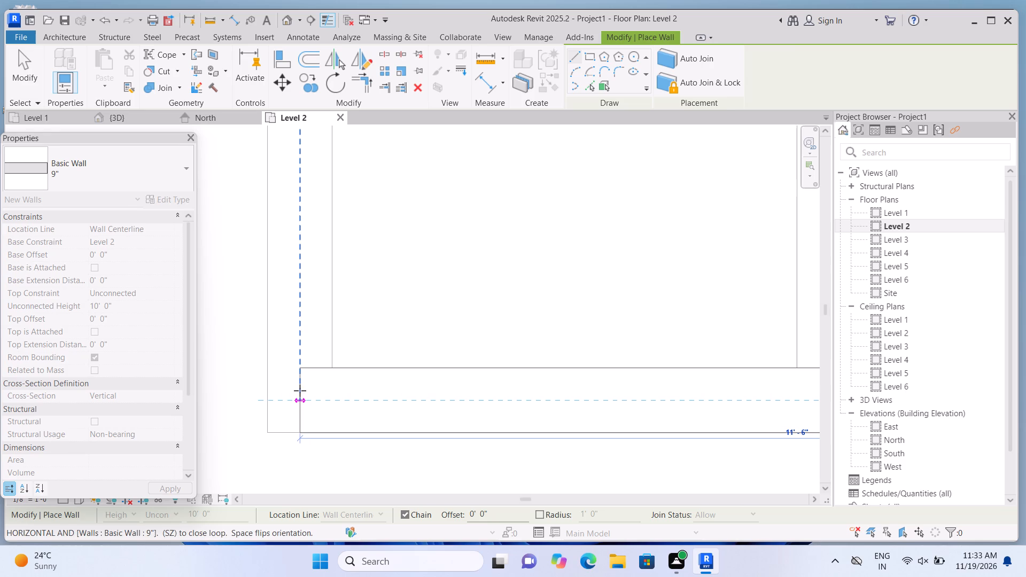
pyautogui.click(300, 391)
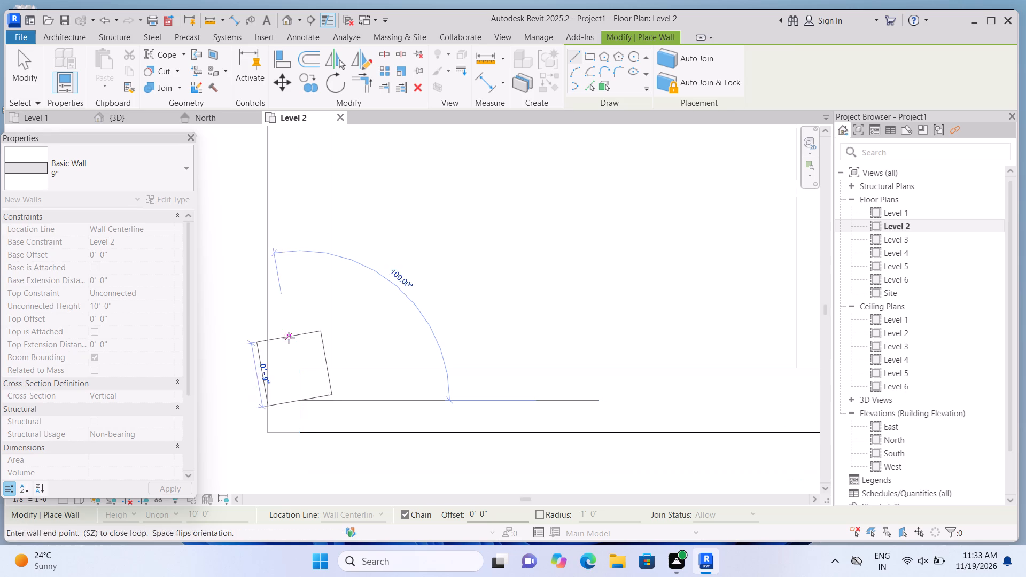
# Continue the 9" wall chain north along the small room's west partition to the centreline of the next east-west partition below.
pyautogui.scroll(-8, 294, 278)
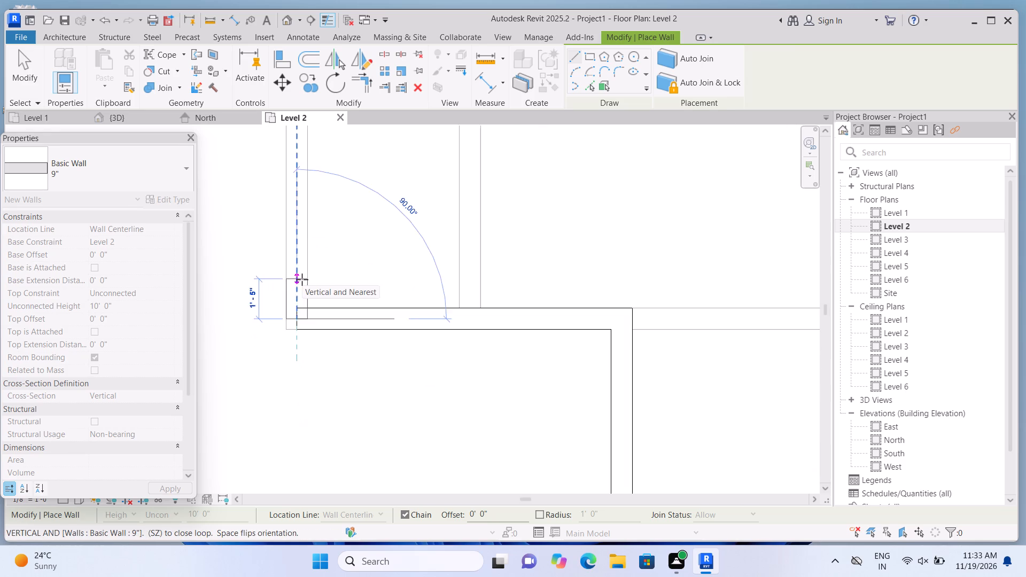
pyautogui.scroll(-8, 302, 279)
pyautogui.moveTo(332, 233); pyautogui.dragTo(455, 357, button='middle')
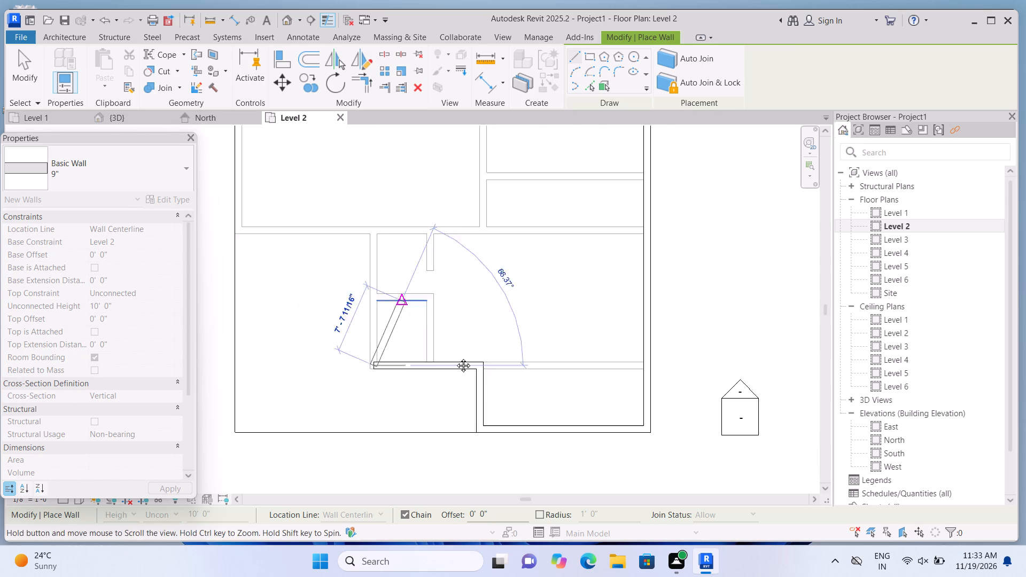
pyautogui.moveTo(455, 357); pyautogui.dragTo(475, 375, button='middle')
pyautogui.middleClick(476, 376)
pyautogui.scroll(11, 446, 347)
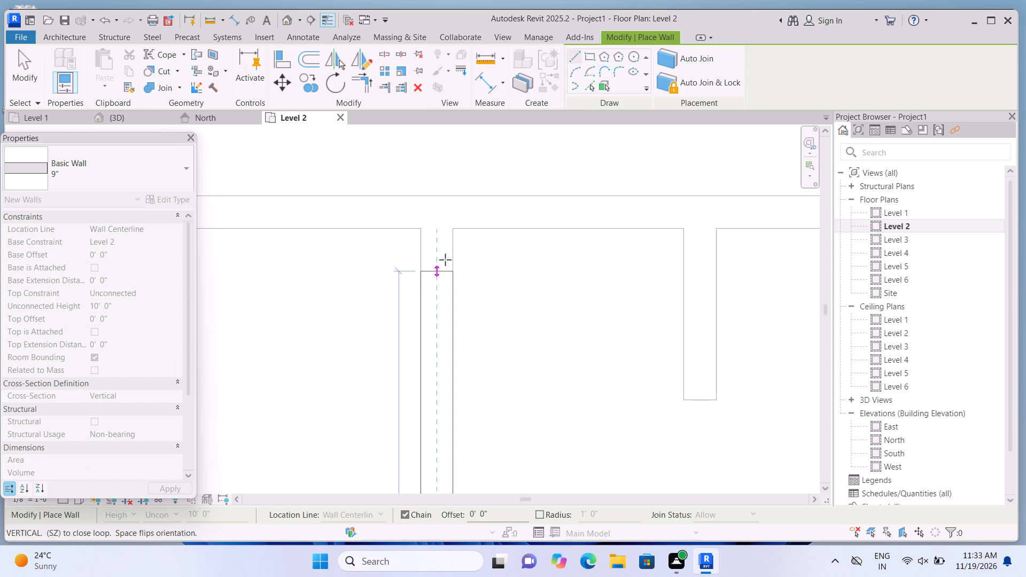
pyautogui.click(442, 213)
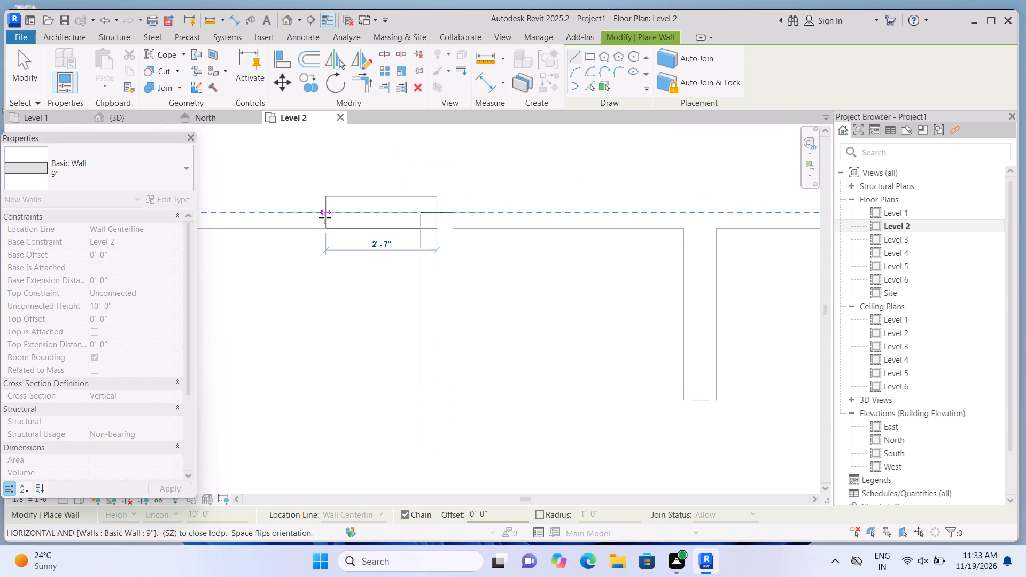
# Continue the 9" wall chain west along the east-west partition below to the west exterior wall's centreline, and end the chain.
pyautogui.scroll(-10, 328, 221)
pyautogui.moveTo(303, 224); pyautogui.dragTo(483, 290, button='middle')
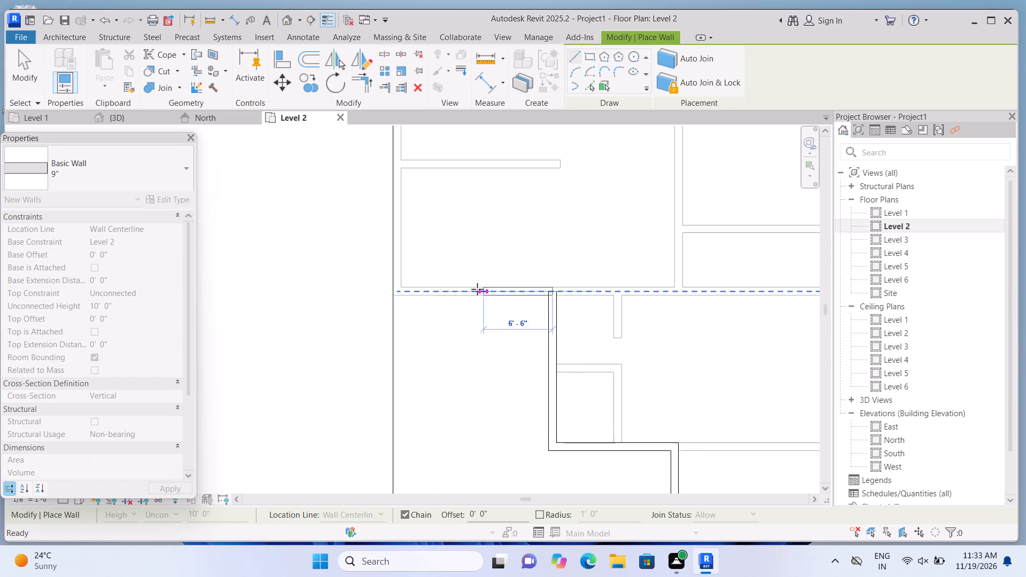
pyautogui.scroll(7, 398, 291)
pyautogui.moveTo(400, 291); pyautogui.dragTo(318, 316, button='middle')
pyautogui.scroll(5, 322, 320)
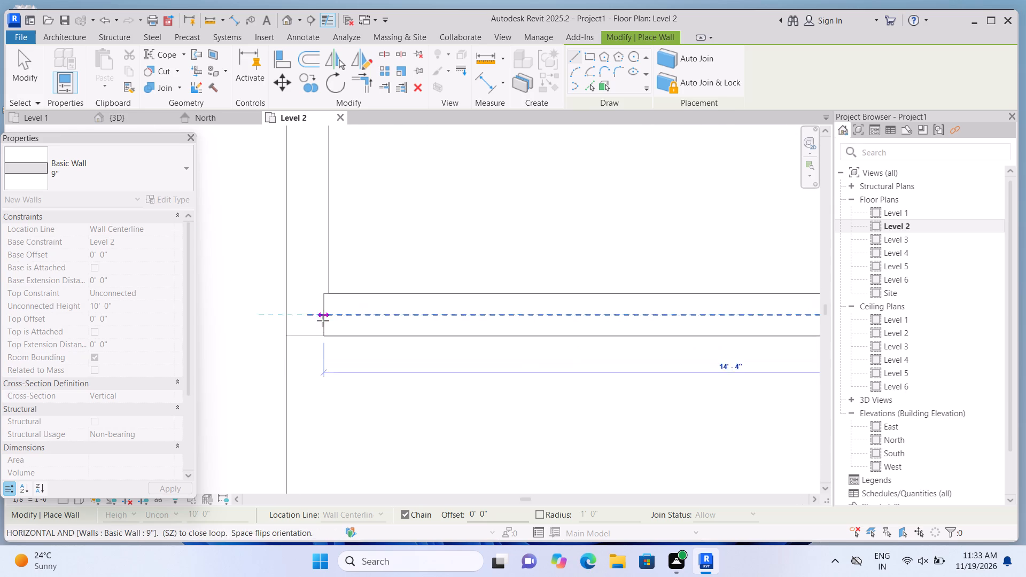
pyautogui.scroll(4, 323, 321)
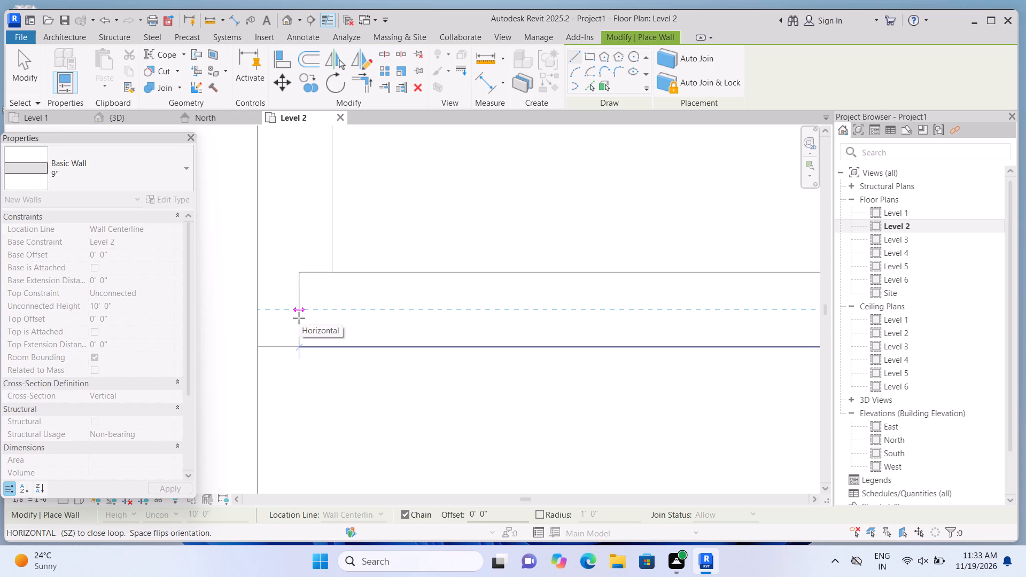
pyautogui.click(295, 317)
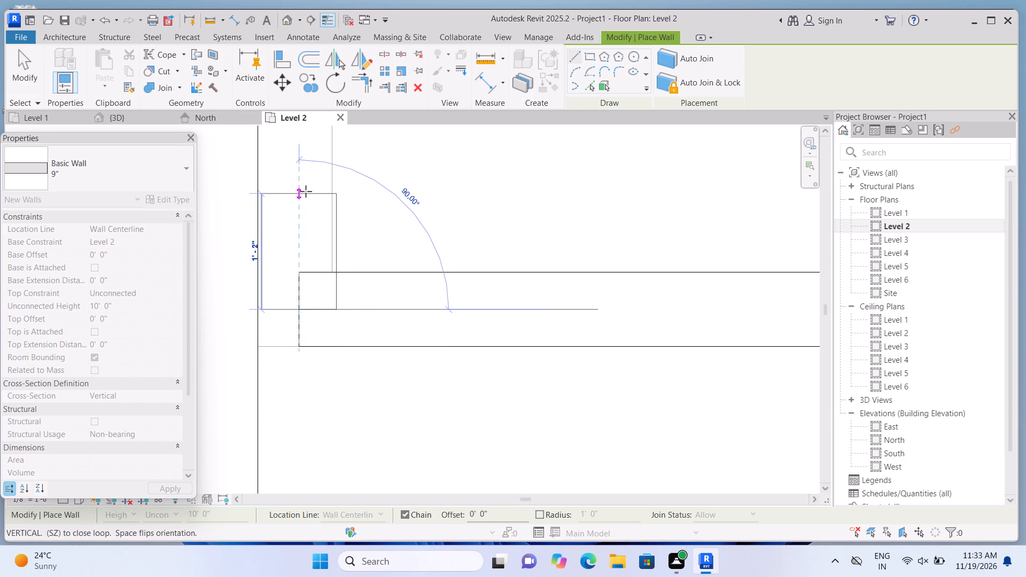
pyautogui.press('Escape')
# Draw the 9" west exterior wall from the northwest corner south about 29'-7 1/2" to the west end of the stepped wall chain.
pyautogui.scroll(-14, 312, 202)
pyautogui.moveTo(333, 191); pyautogui.dragTo(370, 434, button='middle')
pyautogui.scroll(-7, 377, 310)
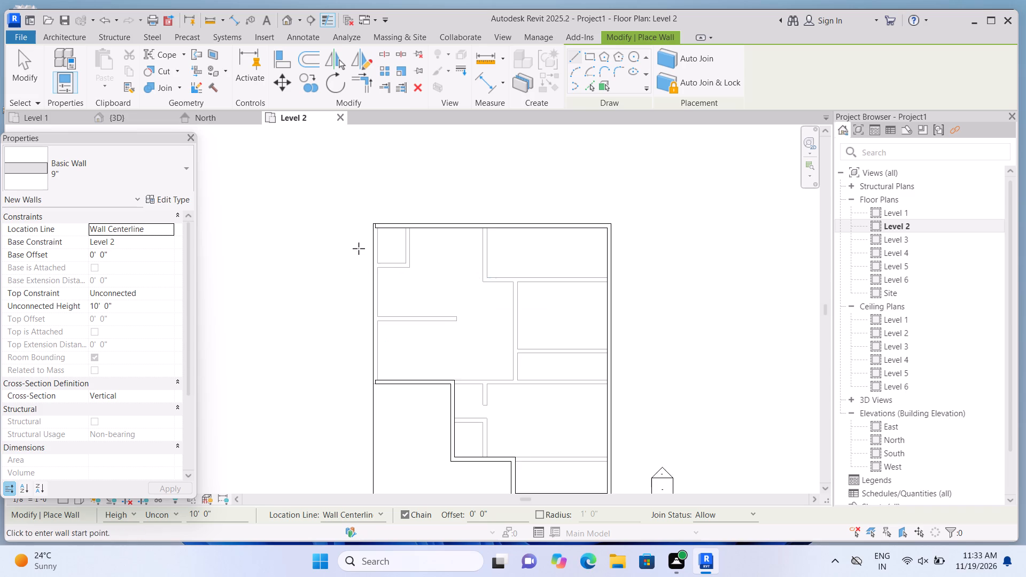
pyautogui.scroll(18, 359, 245)
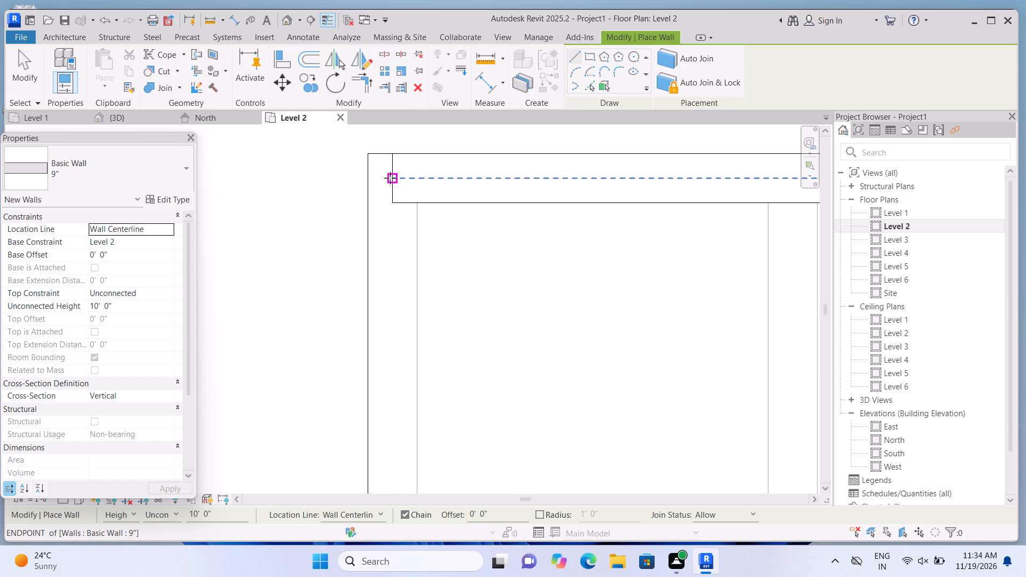
pyautogui.click(390, 178)
pyautogui.scroll(-5, 387, 340)
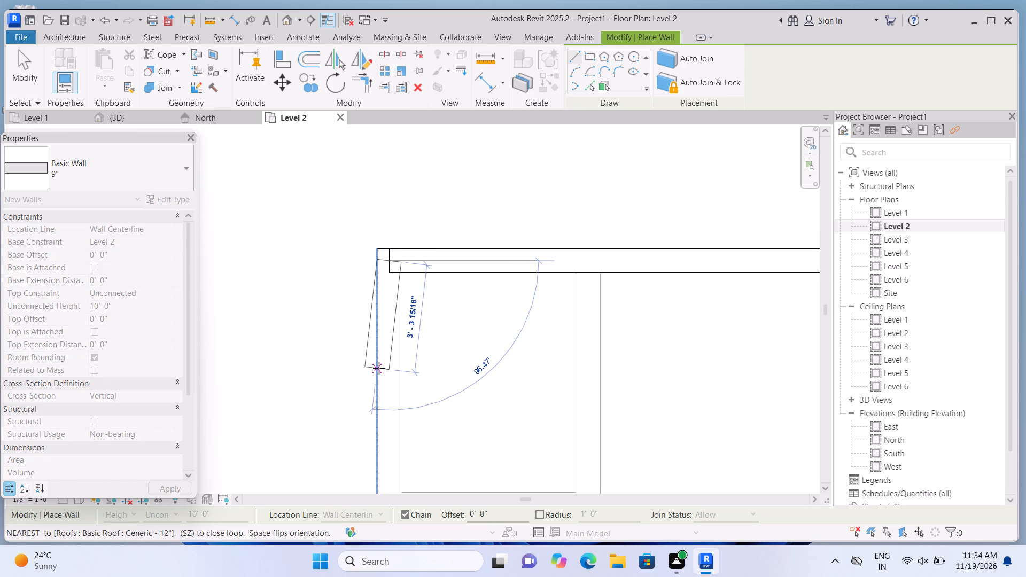
pyautogui.scroll(-8, 380, 385)
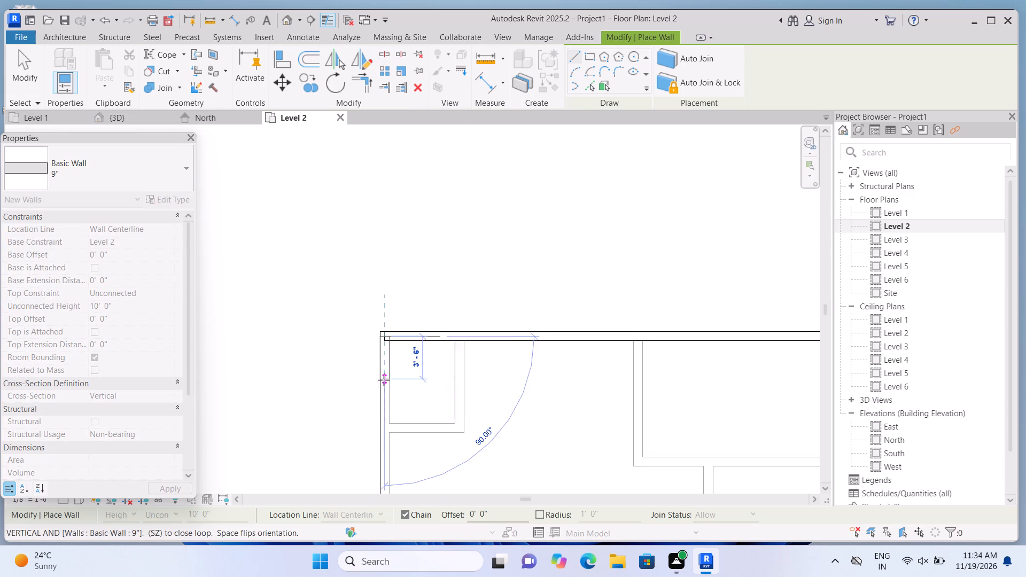
pyautogui.scroll(-14, 384, 380)
pyautogui.scroll(5, 393, 410)
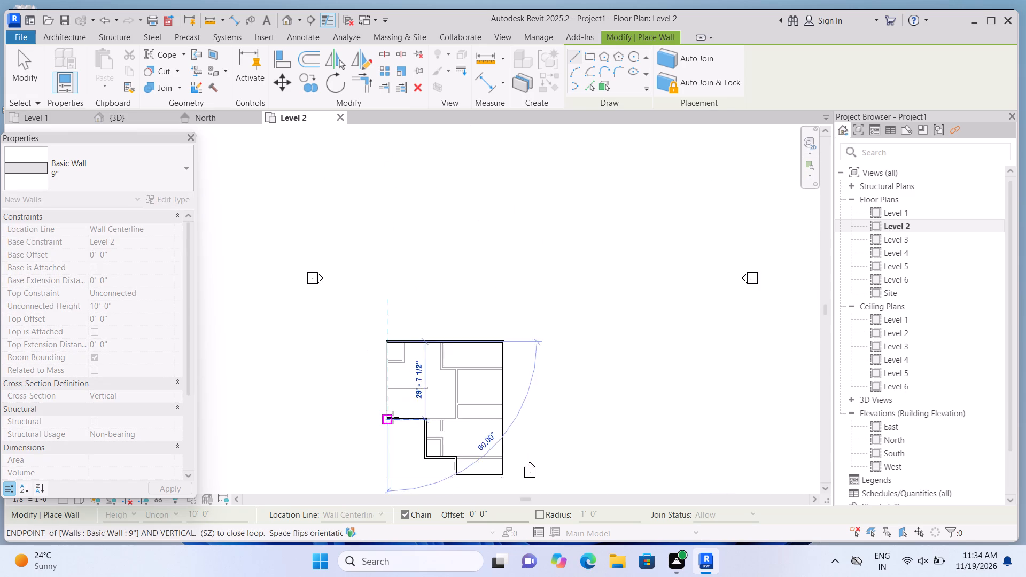
pyautogui.scroll(20, 393, 417)
pyautogui.scroll(2, 393, 417)
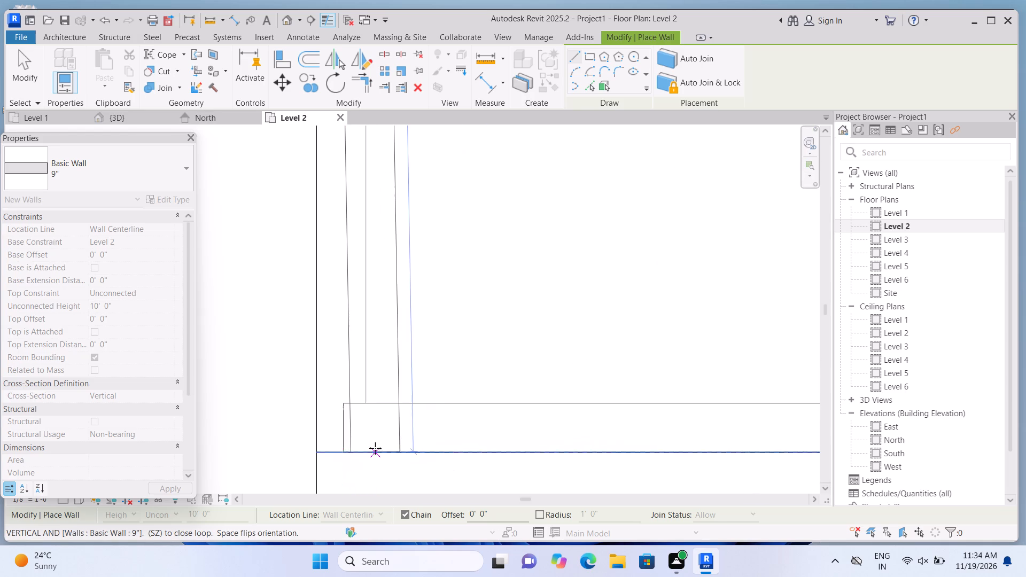
pyautogui.click(354, 439)
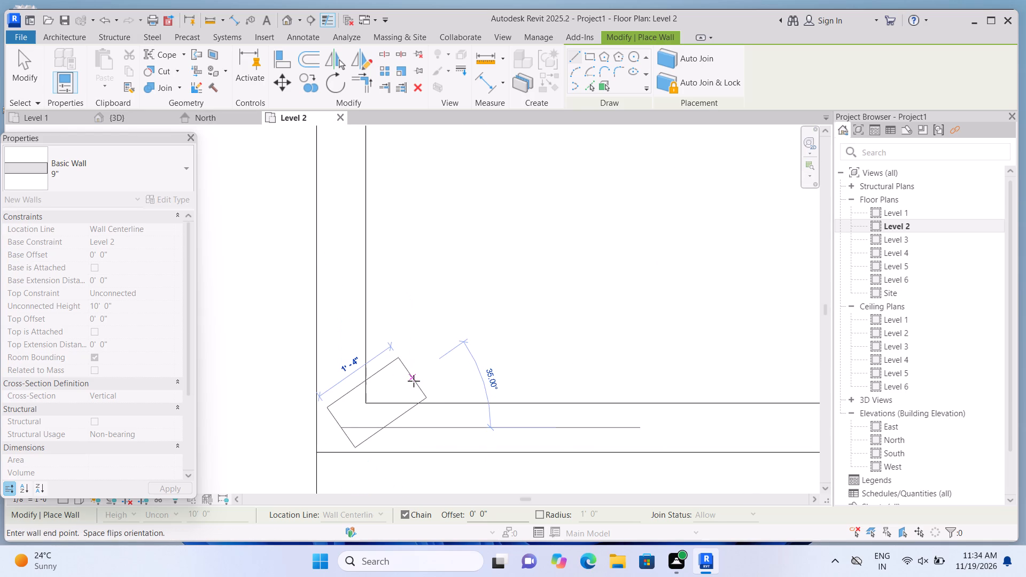
pyautogui.press('Escape')
# Draw a 9" wall from the stepped chain's southernmost inner corner east along the partition below to the east exterior wall.
pyautogui.scroll(-8, 414, 381)
pyautogui.scroll(1, 414, 381)
pyautogui.scroll(-6, 414, 381)
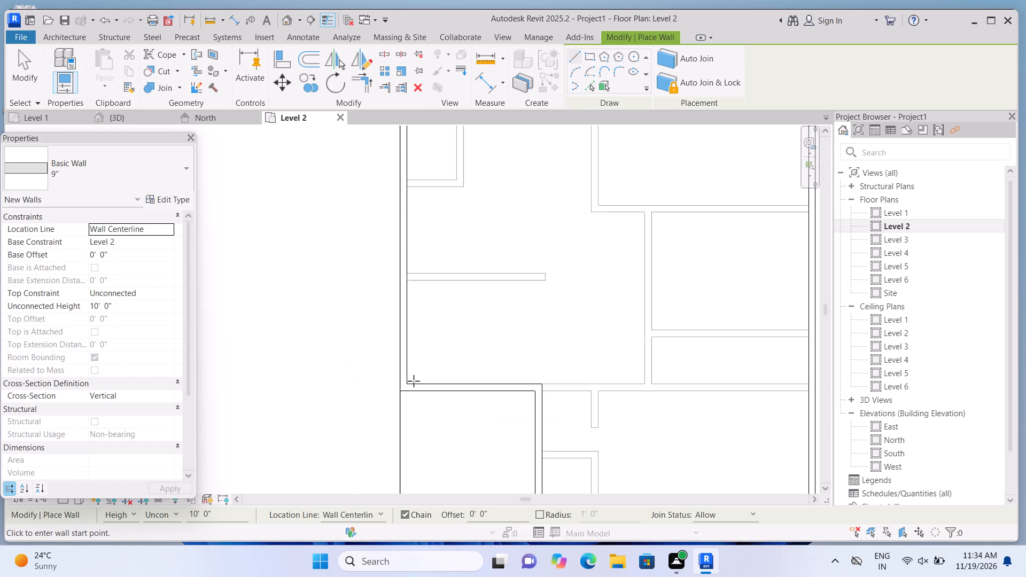
pyautogui.scroll(-6, 414, 381)
pyautogui.scroll(2, 393, 260)
pyautogui.moveTo(480, 325); pyautogui.dragTo(338, 176, button='middle')
pyautogui.scroll(1, 341, 179)
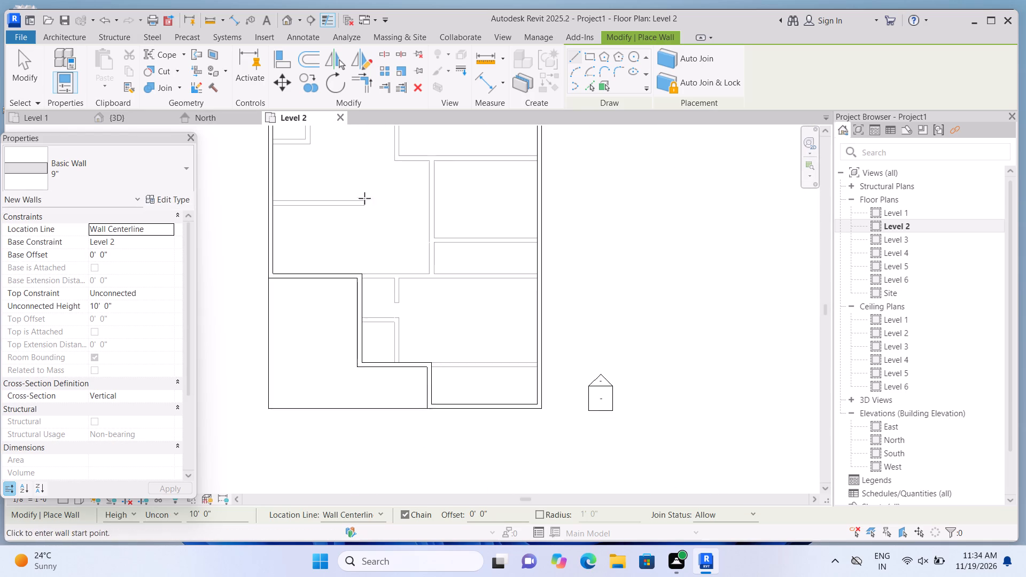
pyautogui.scroll(16, 403, 383)
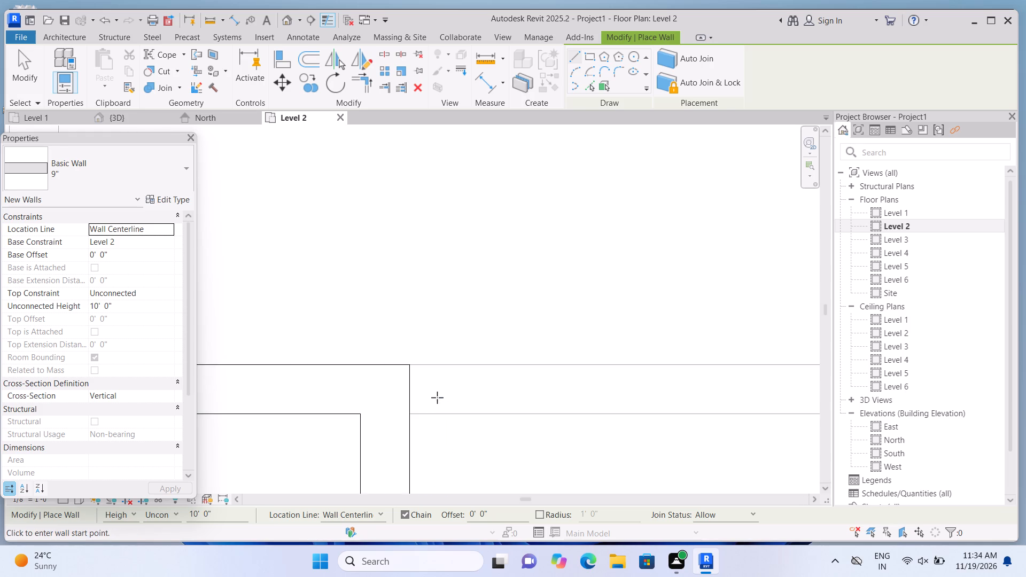
pyautogui.scroll(2, 437, 397)
pyautogui.click(395, 390)
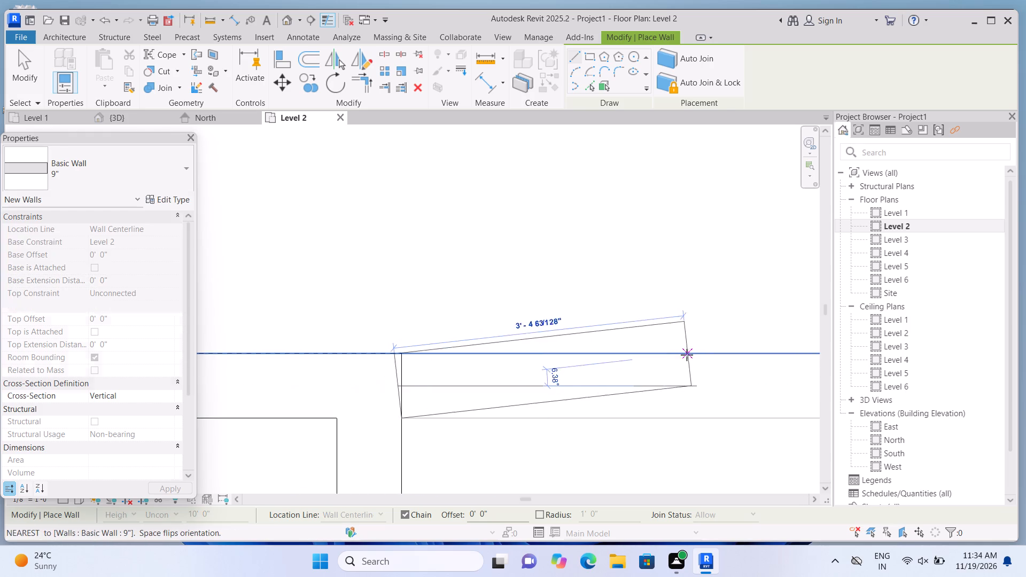
pyautogui.scroll(-10, 523, 384)
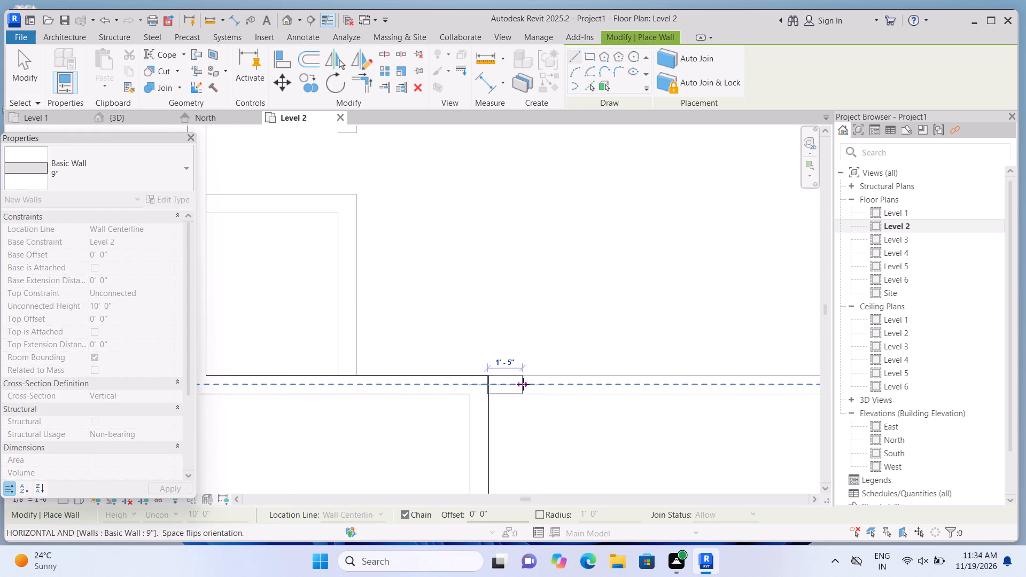
pyautogui.scroll(-7, 523, 384)
pyautogui.scroll(15, 652, 393)
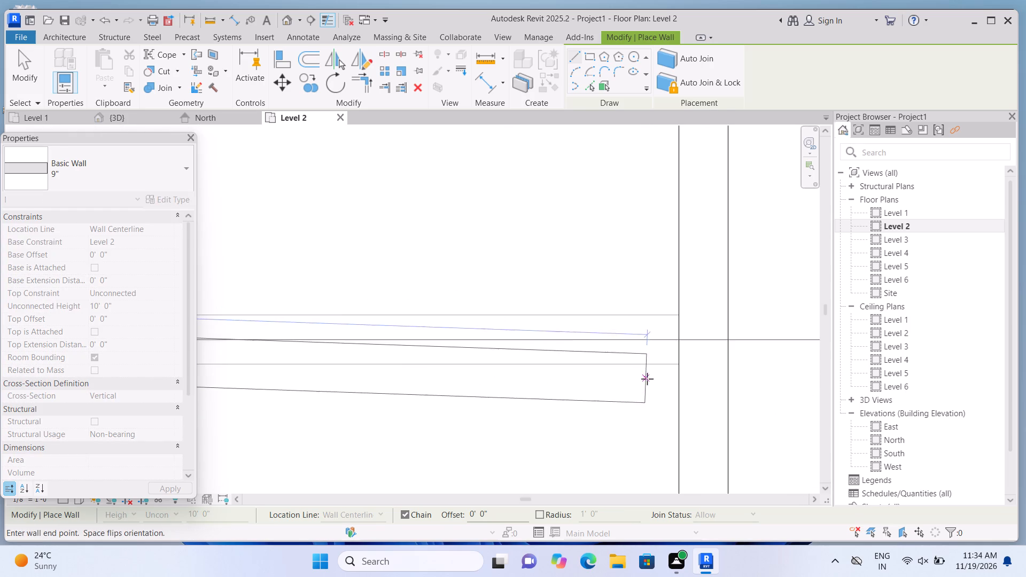
pyautogui.click(687, 345)
pyautogui.press('Escape')
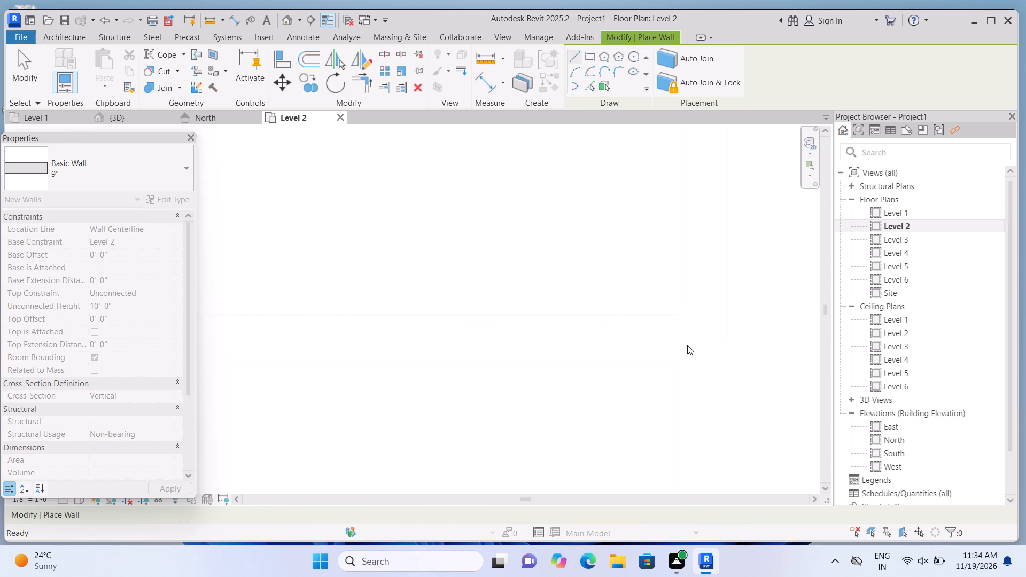
# Draw the small southwest room's 9" north wall, about 6'-1 1/2" long, east from the stepped wall to its east partition's centreline.
pyautogui.scroll(-13, 687, 345)
pyautogui.scroll(2, 318, 155)
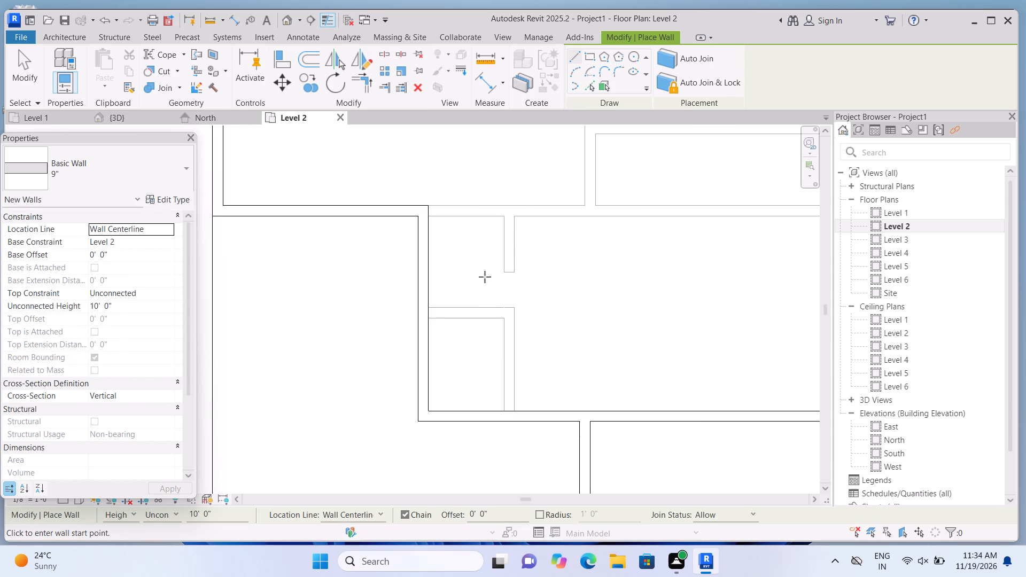
pyautogui.scroll(10, 470, 326)
pyautogui.click(385, 294)
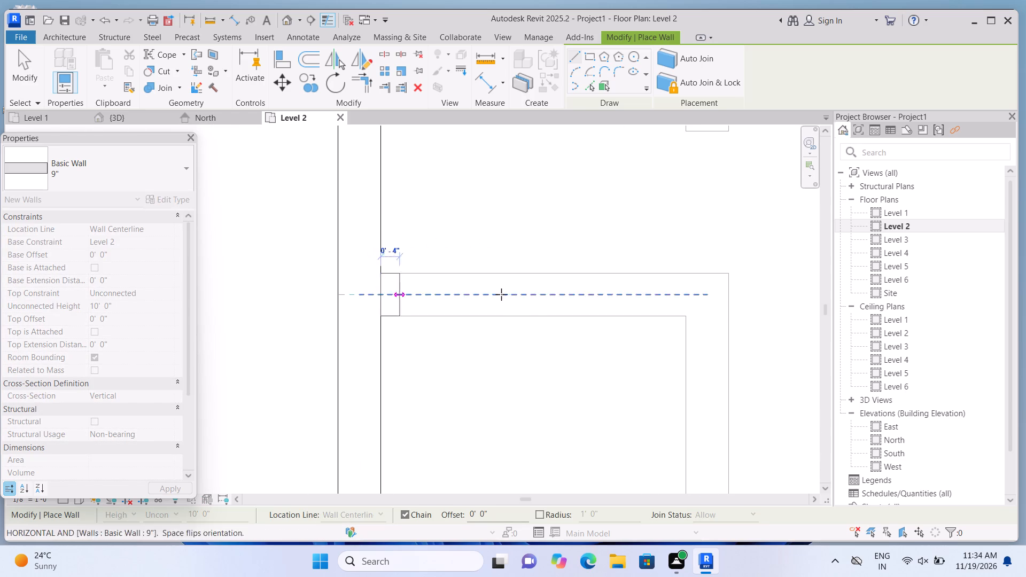
pyautogui.scroll(3, 710, 307)
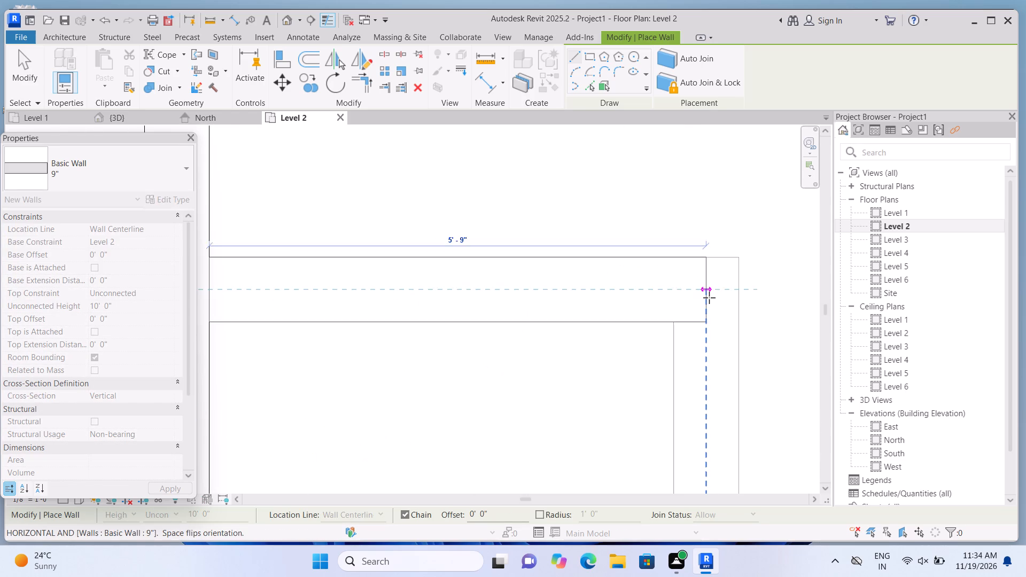
pyautogui.scroll(1, 709, 296)
pyautogui.click(708, 293)
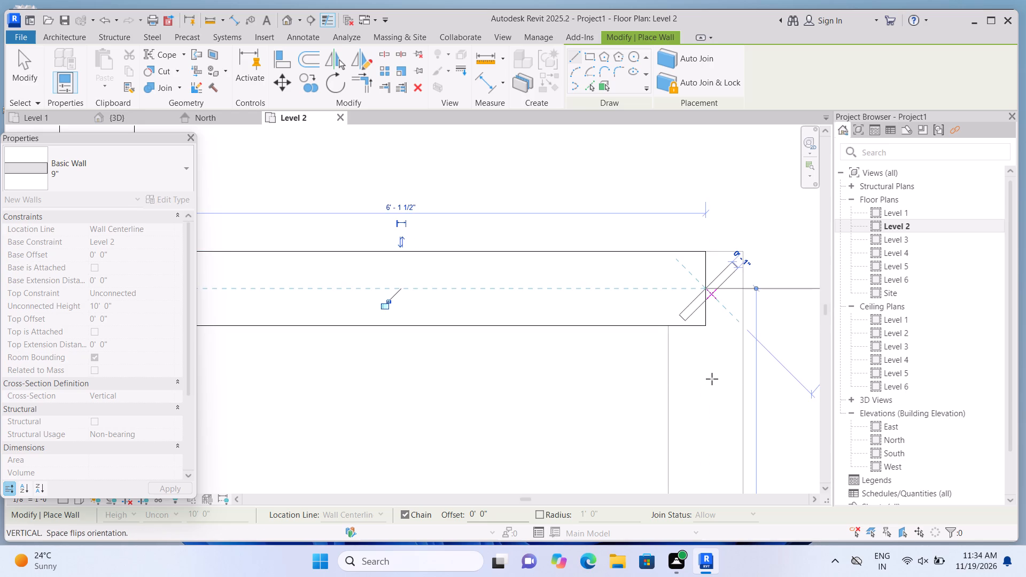
pyautogui.press('Escape')
# Draw the small southwest room's 9" east wall, about 7'-4 1/2" long, south to the east-west wall, and end the chain.
pyautogui.scroll(-3, 697, 377)
pyautogui.scroll(2, 706, 336)
pyautogui.click(697, 308)
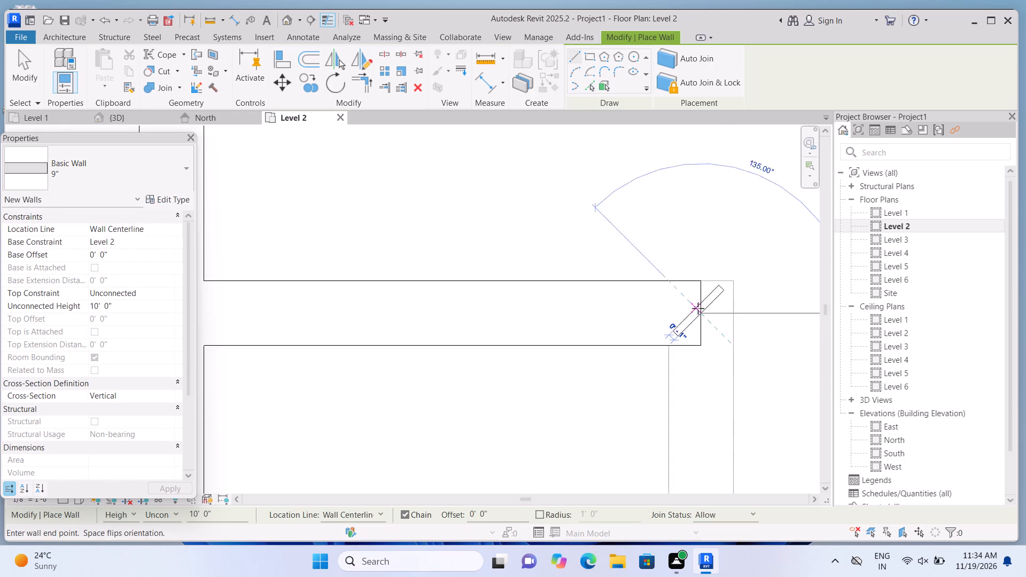
pyautogui.scroll(-4, 712, 434)
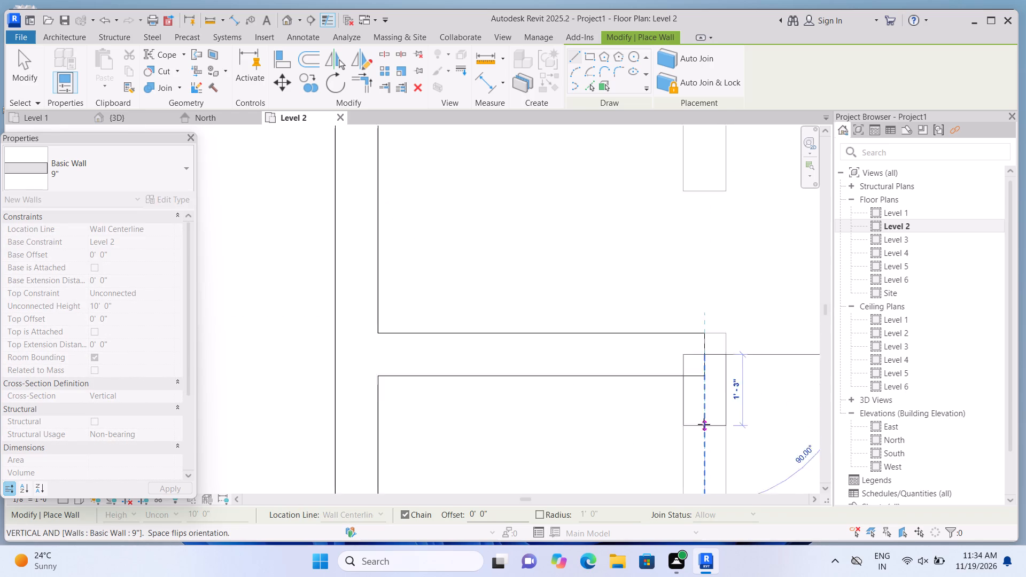
pyautogui.scroll(-9, 704, 424)
pyautogui.moveTo(693, 422); pyautogui.dragTo(656, 272, button='middle')
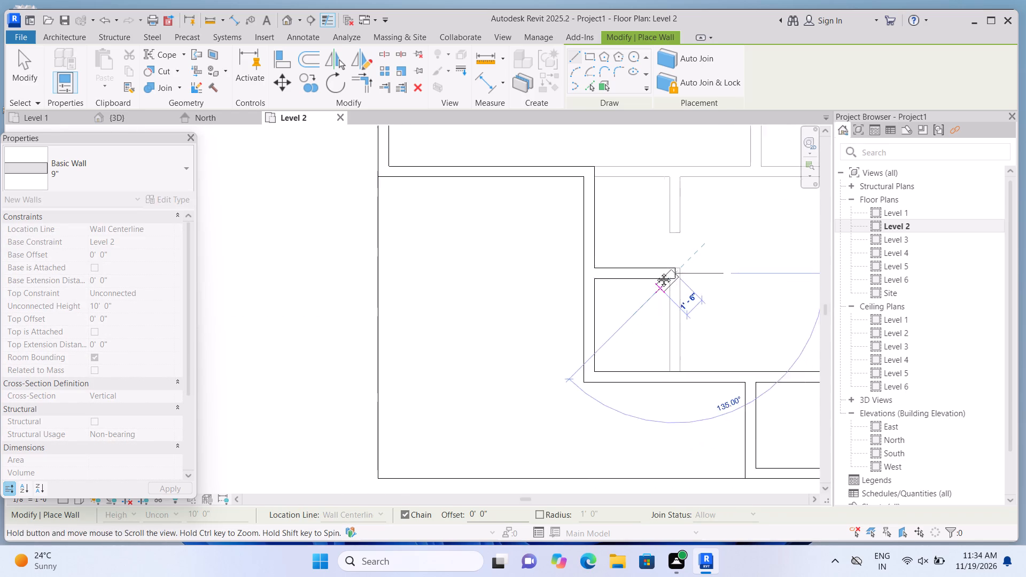
pyautogui.moveTo(656, 272); pyautogui.dragTo(614, 204, button='middle')
pyautogui.scroll(2, 650, 312)
pyautogui.scroll(1, 617, 284)
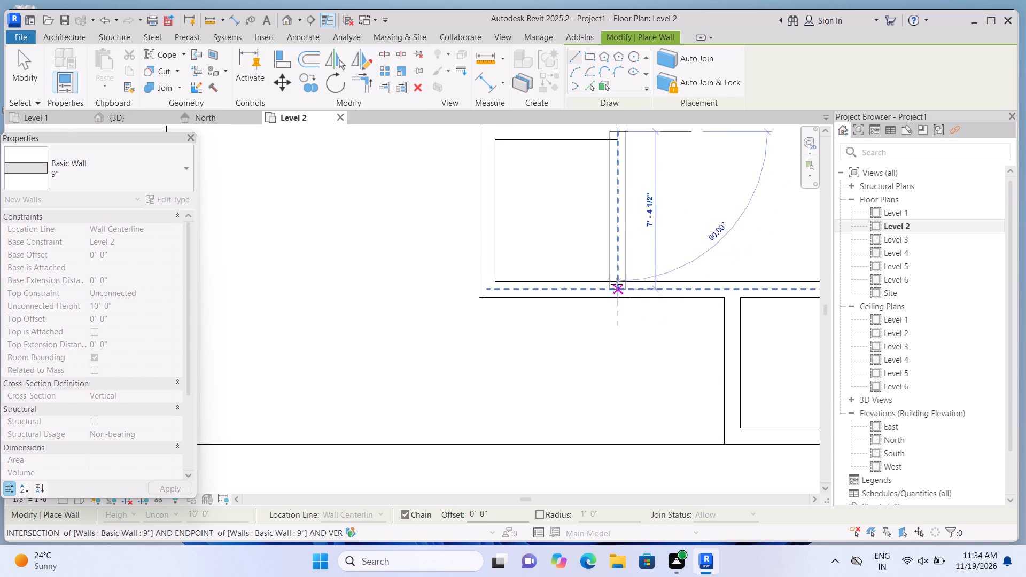
pyautogui.scroll(7, 617, 284)
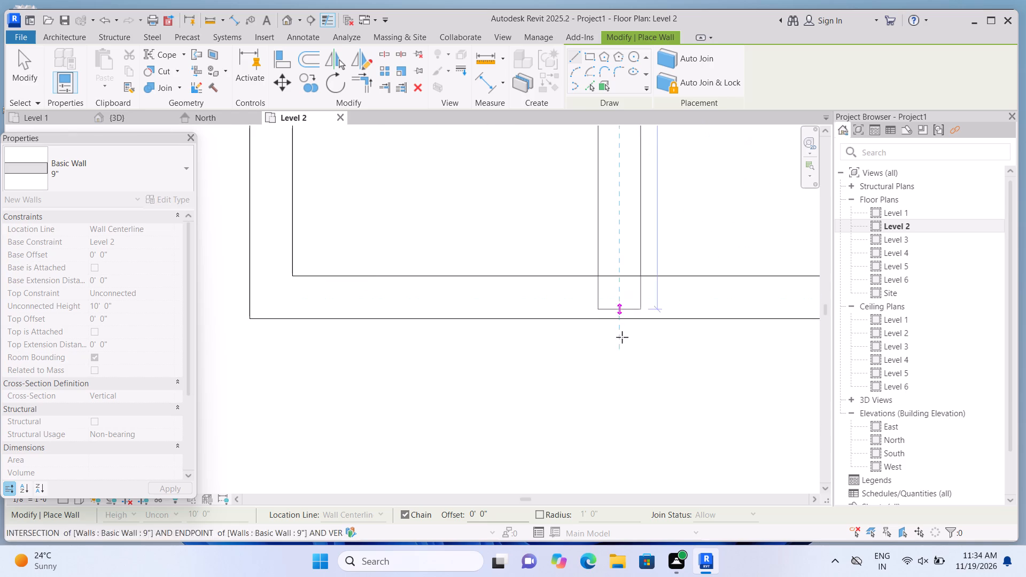
pyautogui.scroll(5, 626, 290)
pyautogui.click(625, 288)
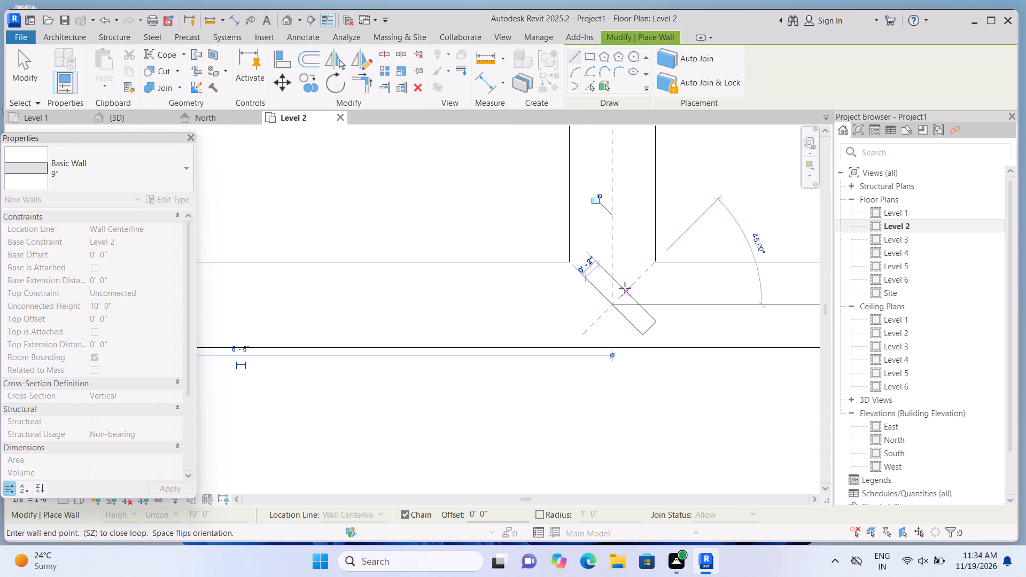
pyautogui.press('Escape')
# Draw a 9" wall from the stepped wall's upper inner corner east along the partition below to the east exterior wall, ending the chain.
pyautogui.scroll(-8, 638, 314)
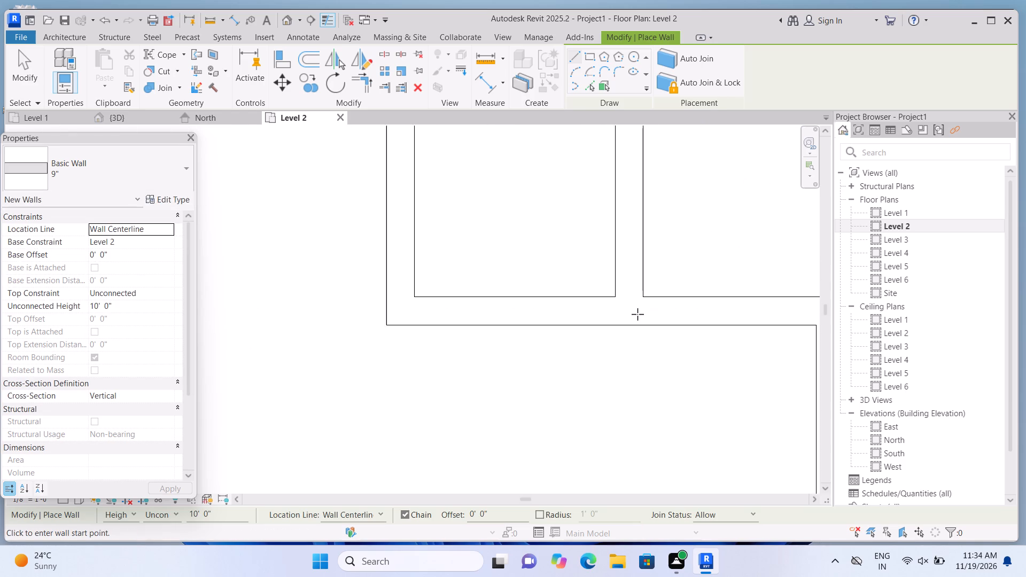
pyautogui.scroll(-12, 638, 314)
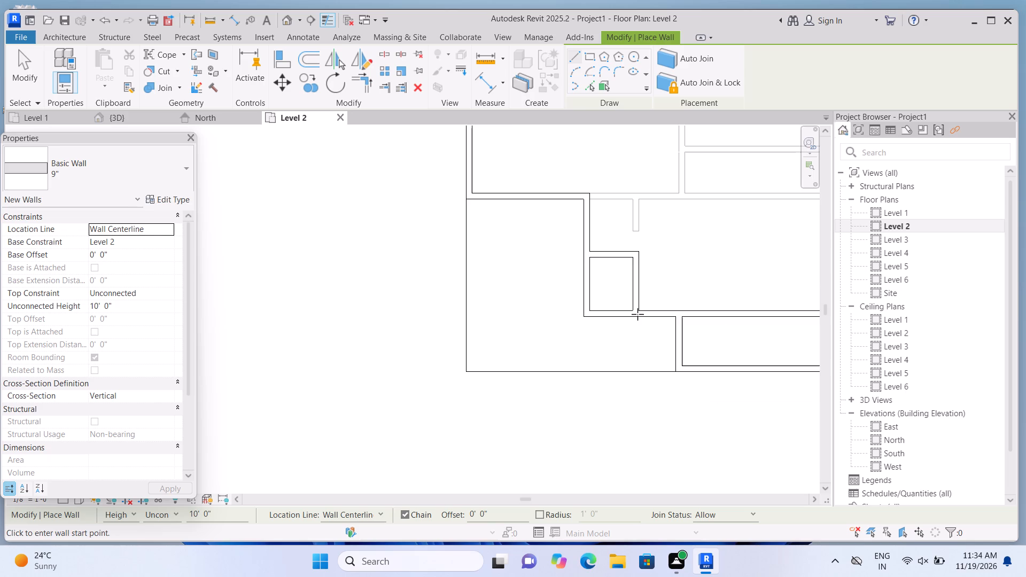
pyautogui.scroll(-6, 638, 314)
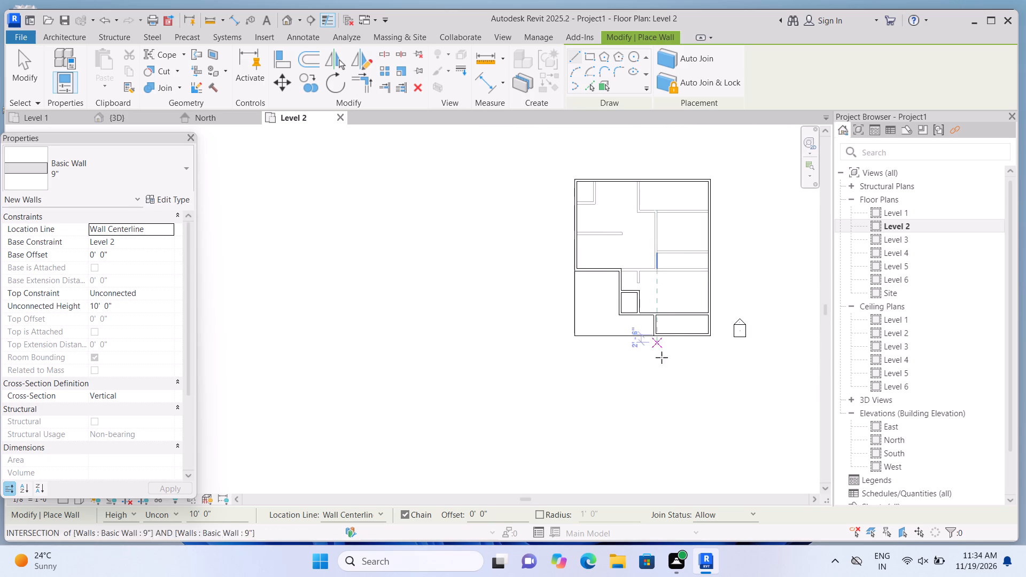
pyautogui.scroll(18, 643, 244)
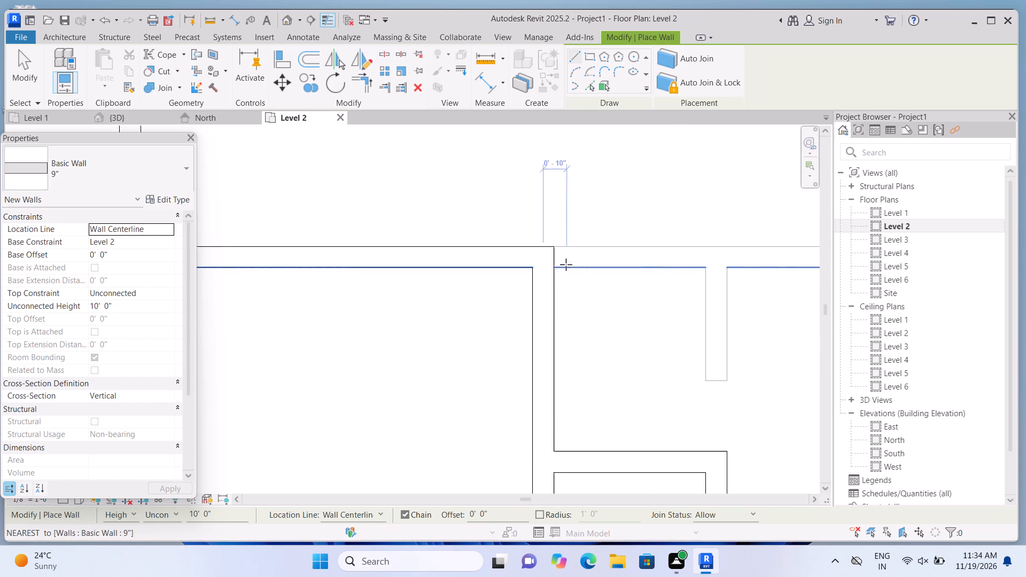
pyautogui.scroll(7, 566, 264)
pyautogui.click(532, 246)
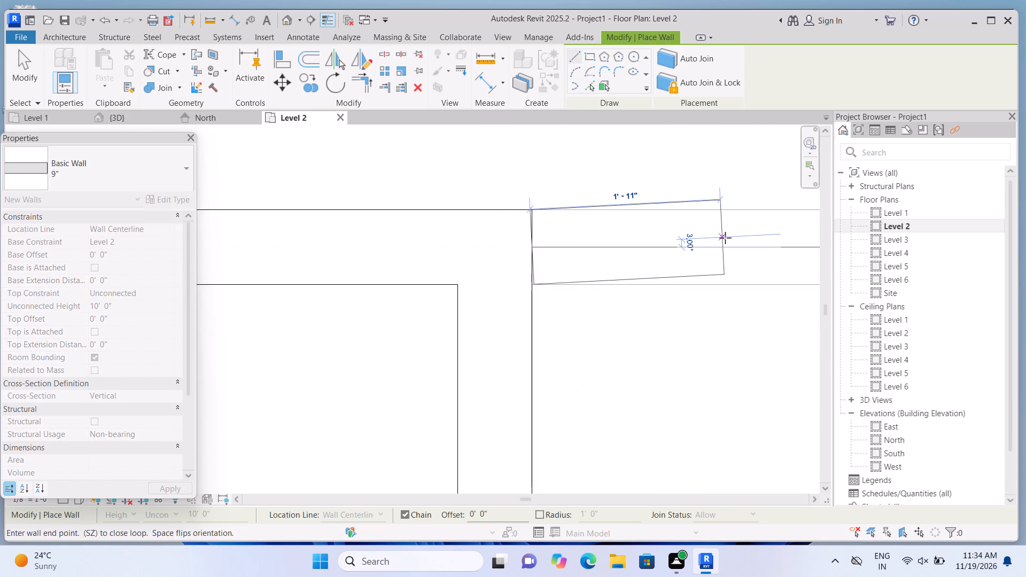
pyautogui.scroll(-20, 723, 242)
pyautogui.scroll(-5, 723, 242)
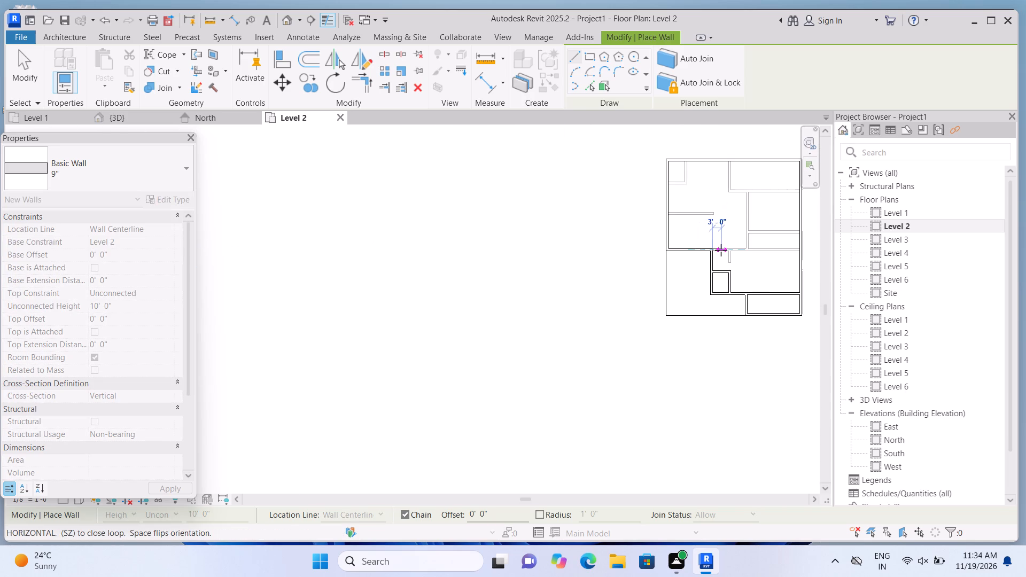
pyautogui.scroll(2, 807, 246)
pyautogui.moveTo(807, 246); pyautogui.dragTo(652, 334, button='middle')
pyautogui.scroll(9, 651, 334)
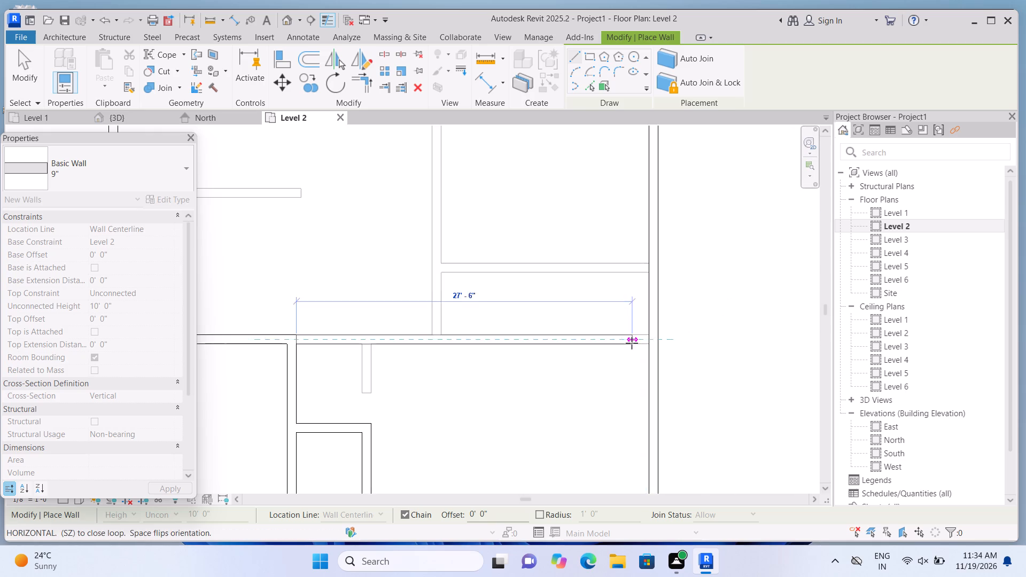
pyautogui.scroll(15, 632, 343)
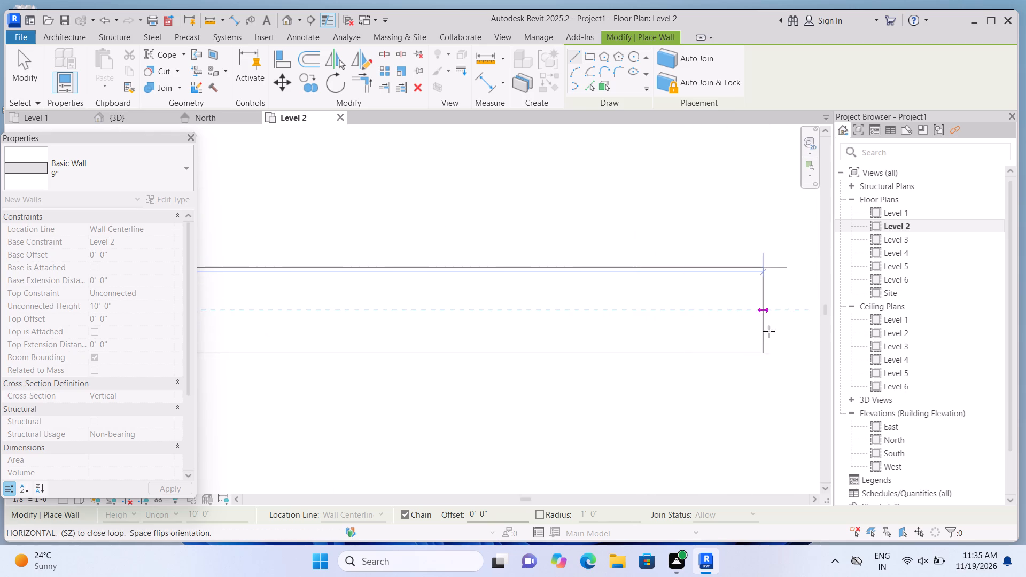
pyautogui.click(795, 328)
pyautogui.press('Escape')
# Draw a 9" wall from the new east-west wall north about 19' along the partition below to the upper east-west partition's centreline.
pyautogui.scroll(-4, 767, 353)
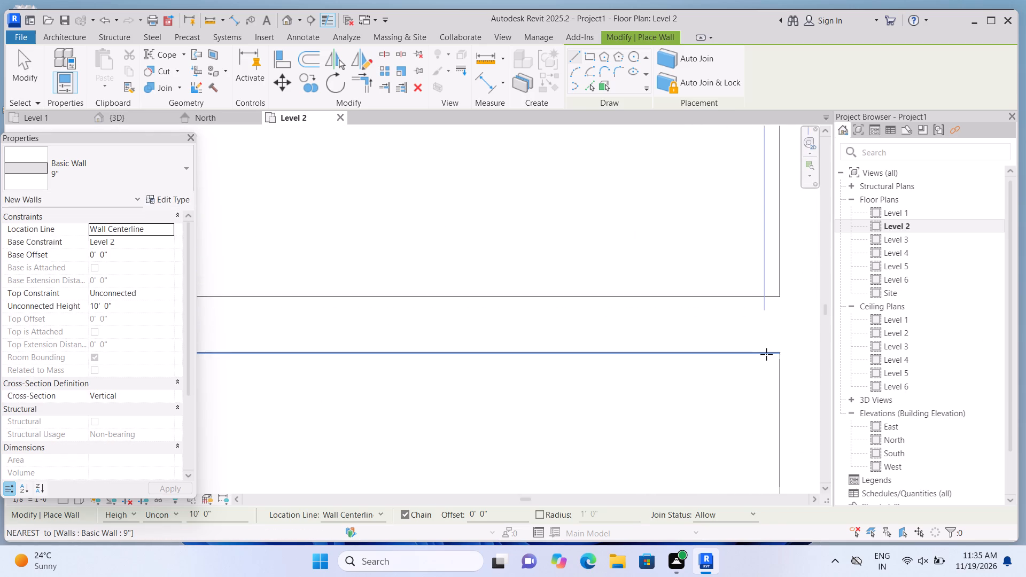
pyautogui.scroll(-15, 766, 354)
pyautogui.scroll(1, 628, 208)
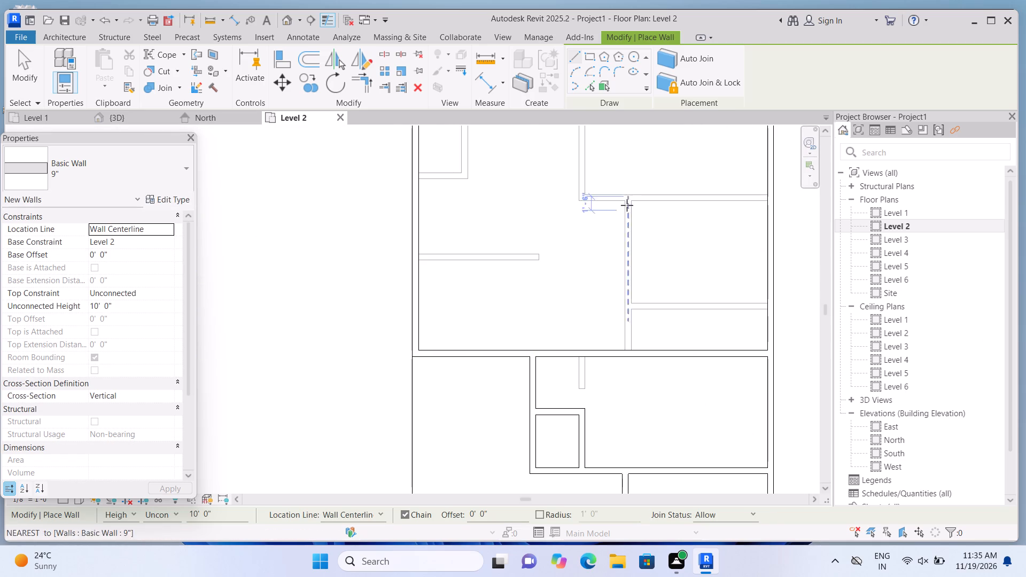
pyautogui.scroll(2, 627, 205)
pyautogui.scroll(7, 639, 422)
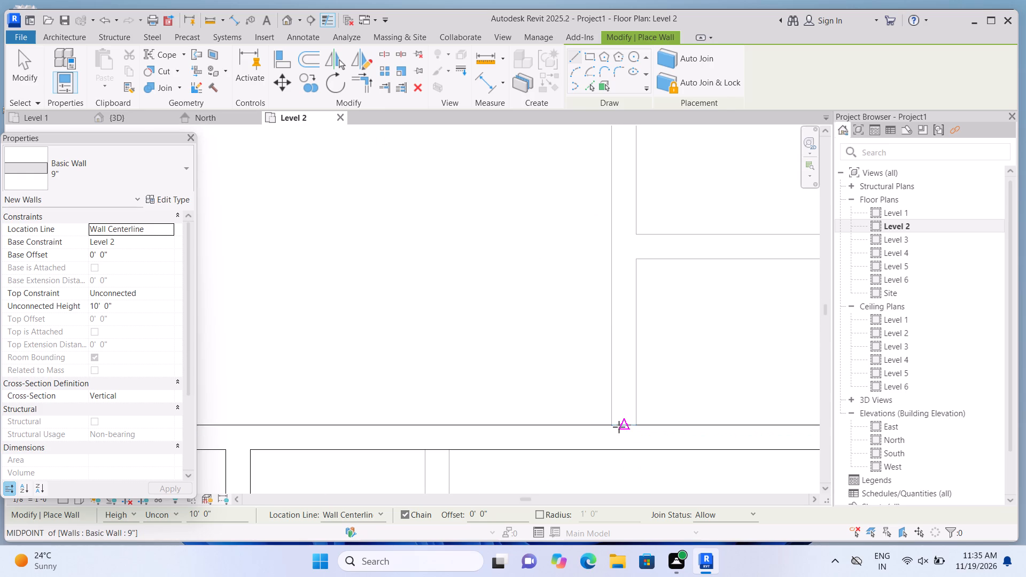
pyautogui.click(619, 427)
pyautogui.moveTo(608, 261); pyautogui.dragTo(598, 367, button='middle')
pyautogui.middleClick(601, 370)
pyautogui.scroll(-1, 603, 373)
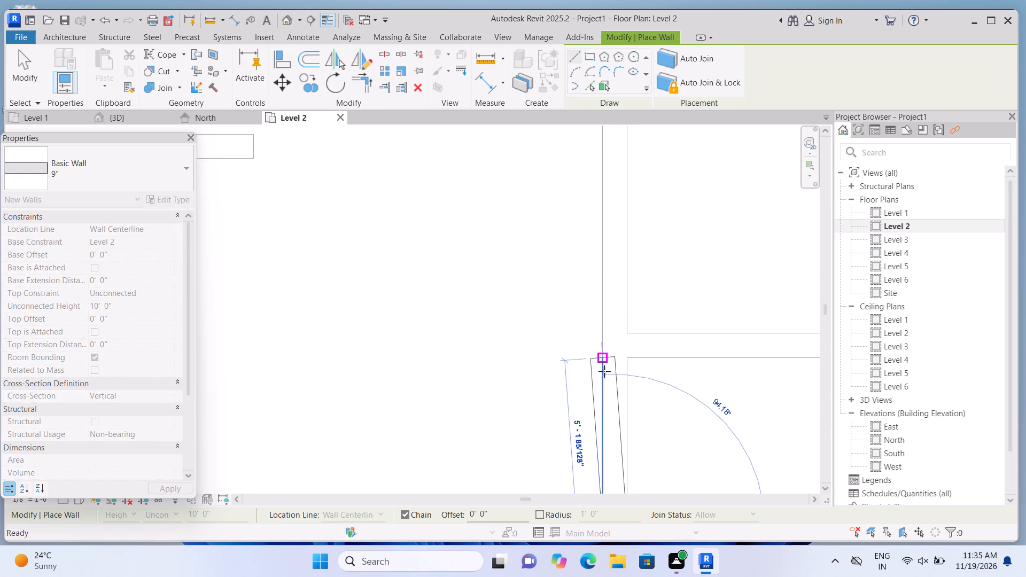
pyautogui.scroll(-7, 604, 371)
pyautogui.scroll(9, 604, 203)
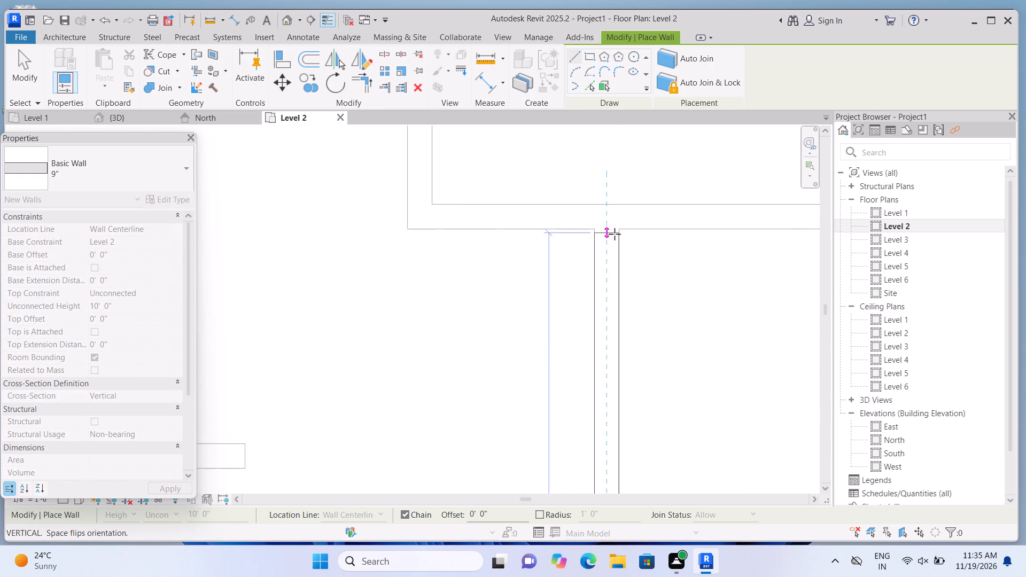
pyautogui.scroll(3, 615, 234)
pyautogui.click(615, 206)
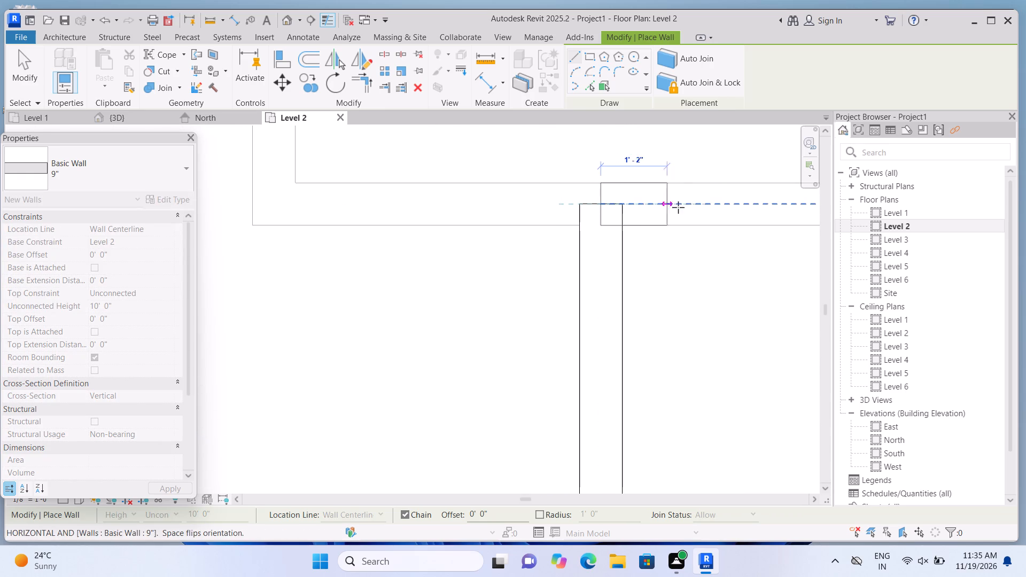
# Continue the 9" wall chain east about 17'-4 1/2" along the partition below to the east exterior wall, and end the chain.
pyautogui.moveTo(691, 206); pyautogui.dragTo(673, 208, button='middle')
pyautogui.scroll(-7, 686, 224)
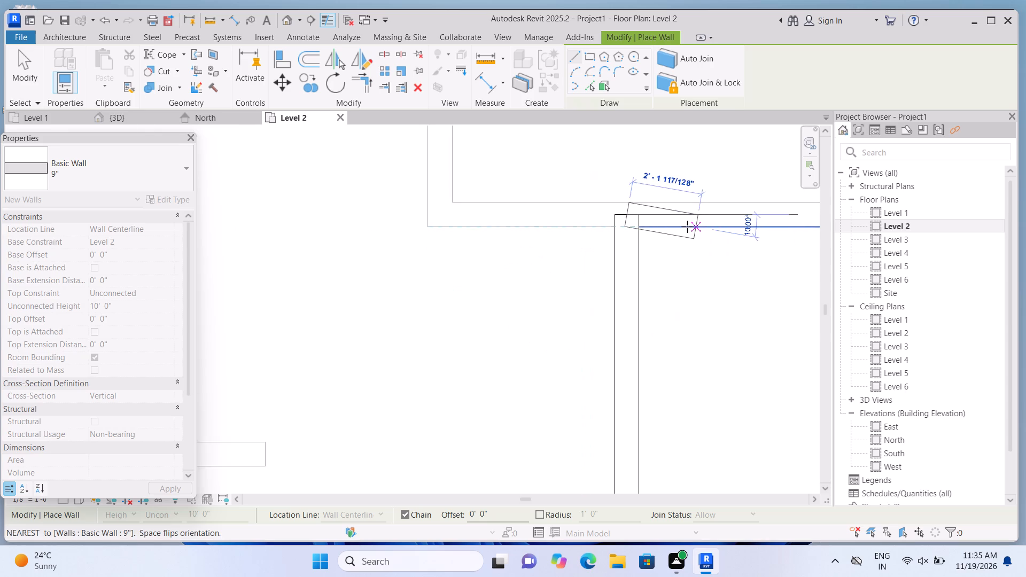
pyautogui.scroll(-10, 687, 227)
pyautogui.scroll(2, 788, 227)
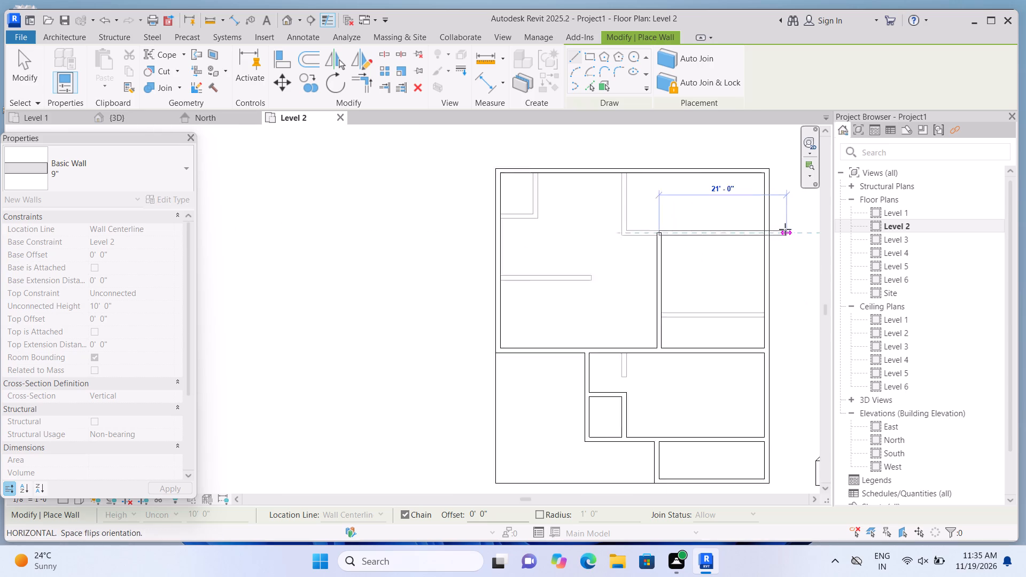
pyautogui.scroll(12, 785, 229)
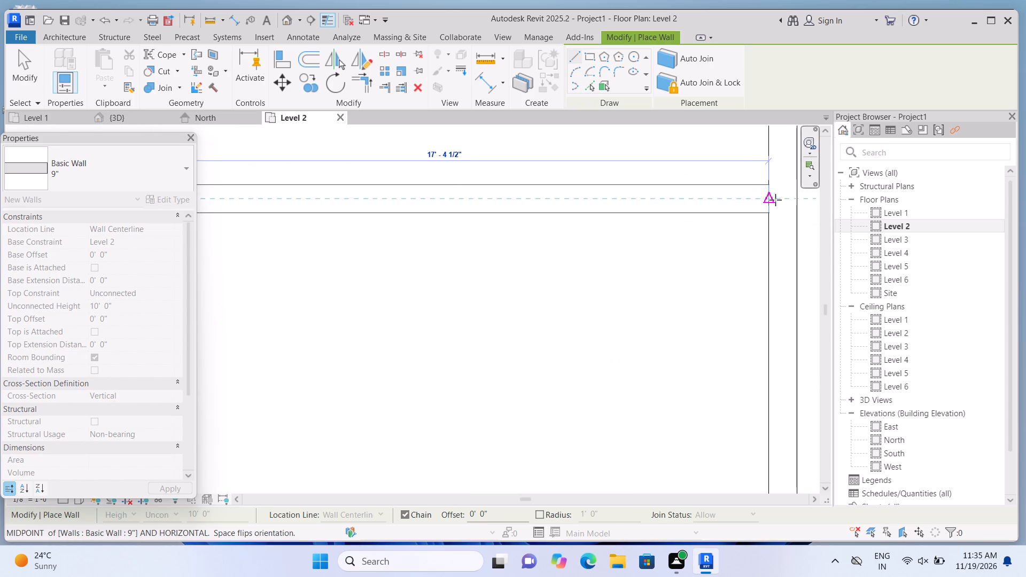
pyautogui.click(776, 200)
pyautogui.press('Escape')
# Draw a 9" wall from the north exterior wall south about 10' along the northeast room's west partition to its corner centreline.
pyautogui.scroll(-8, 787, 233)
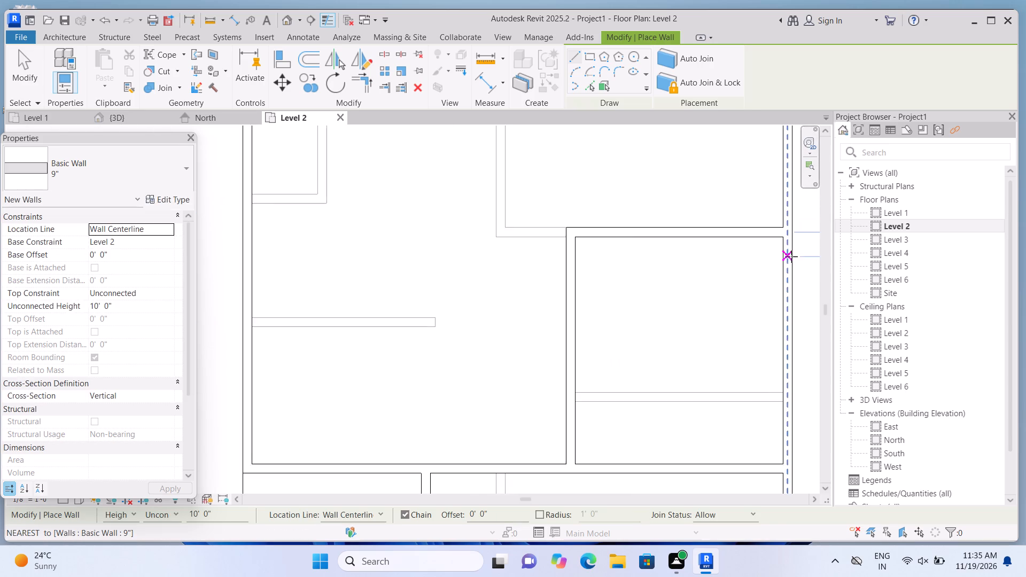
pyautogui.scroll(-7, 791, 256)
pyautogui.scroll(9, 698, 230)
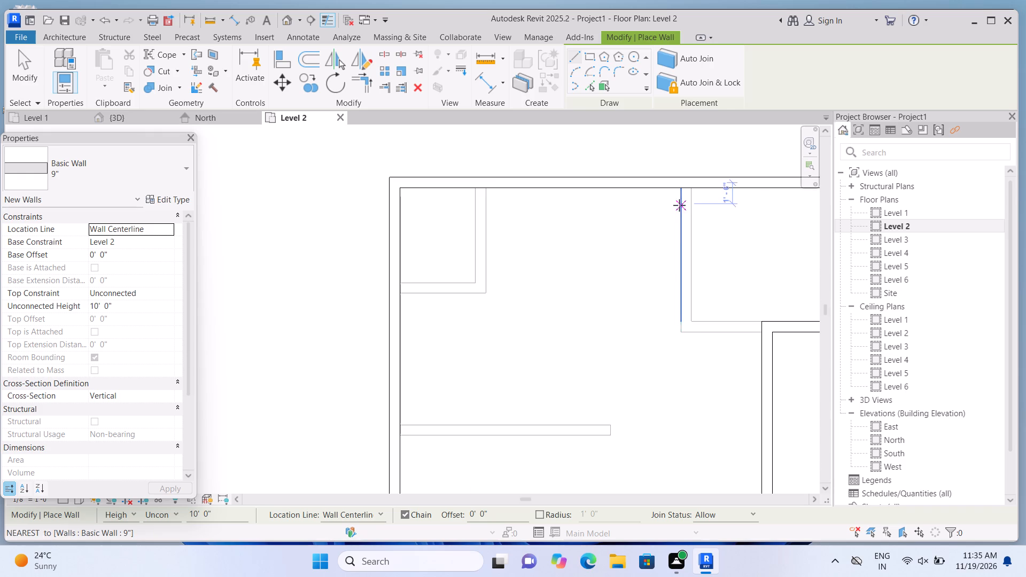
pyautogui.scroll(7, 679, 205)
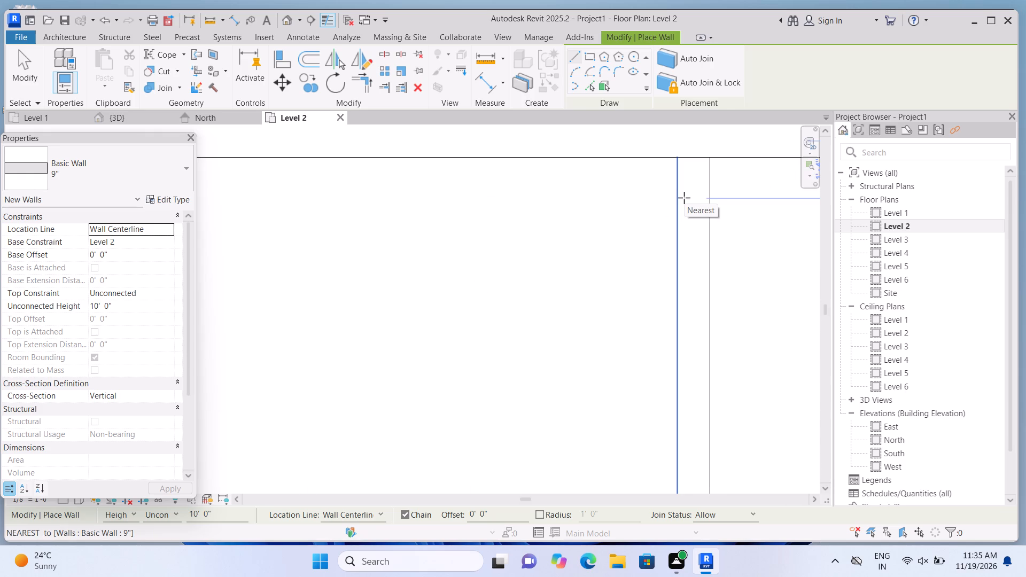
pyautogui.click(688, 161)
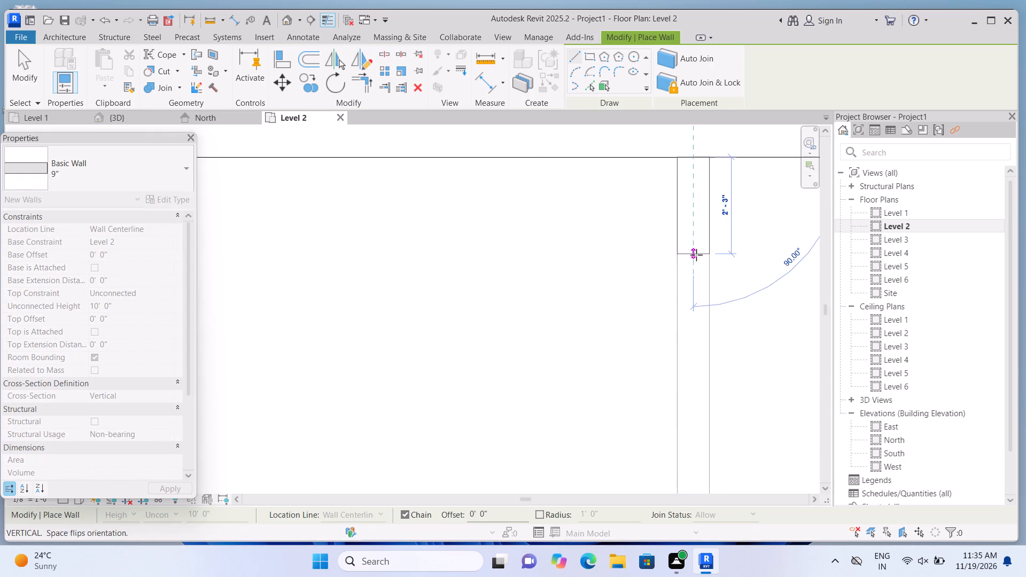
pyautogui.scroll(-10, 694, 259)
pyautogui.scroll(7, 699, 340)
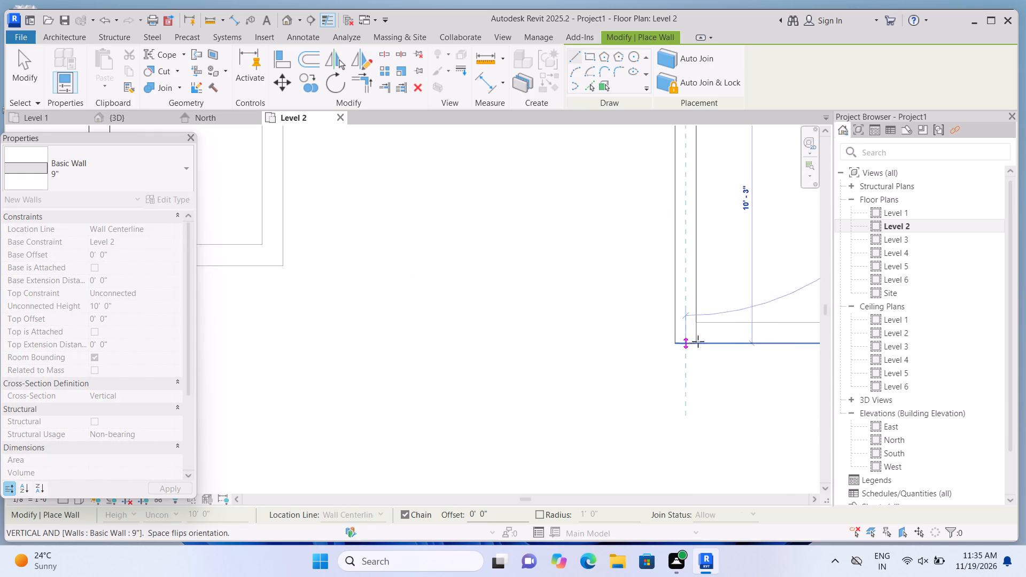
pyautogui.scroll(8, 698, 341)
pyautogui.click(667, 328)
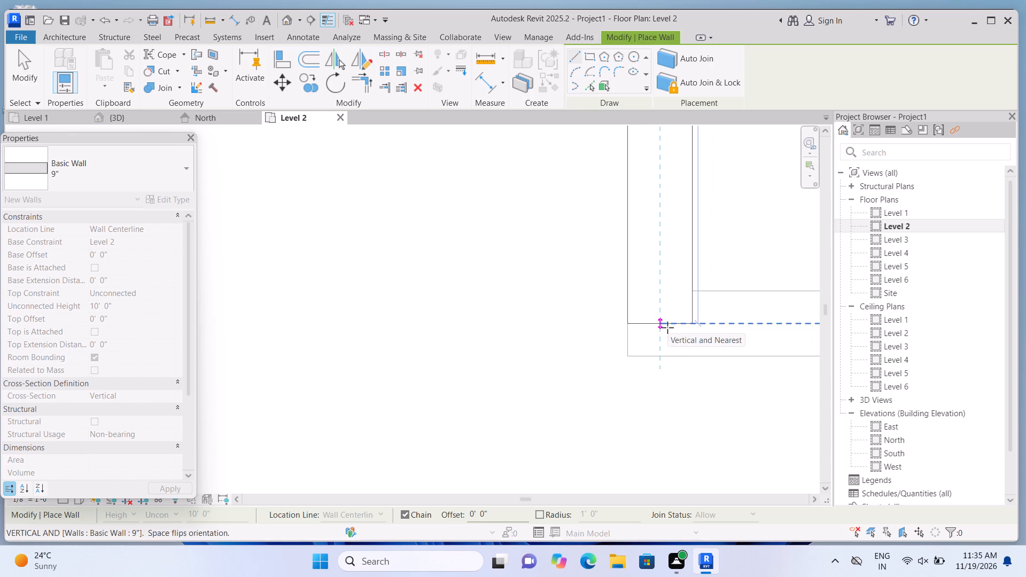
# Continue the 9" wall chain east along the partition below to the corner of the wall drawn north from the middle.
pyautogui.moveTo(775, 317); pyautogui.dragTo(766, 317, button='middle')
pyautogui.scroll(-2, 706, 328)
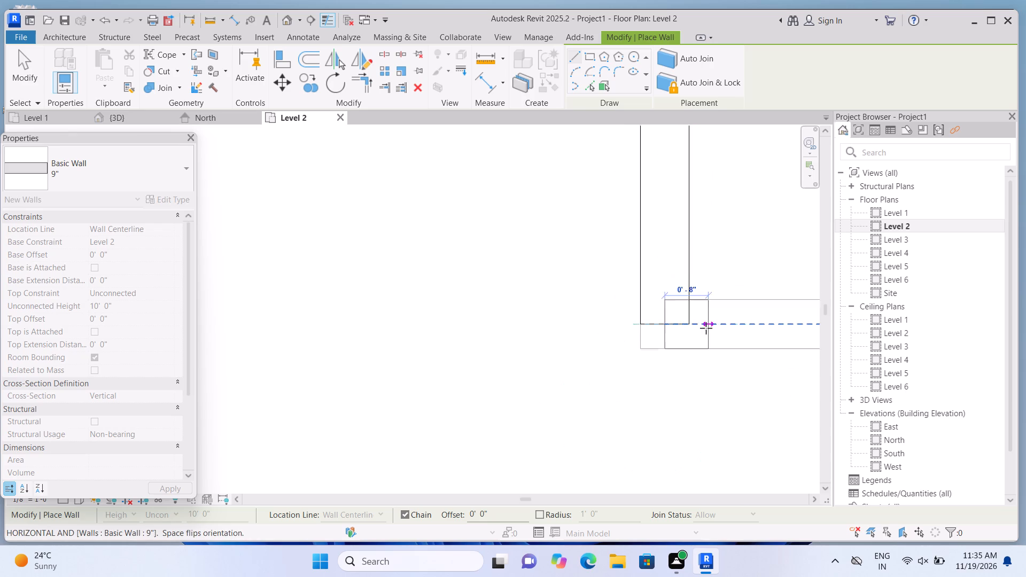
pyautogui.scroll(-13, 706, 328)
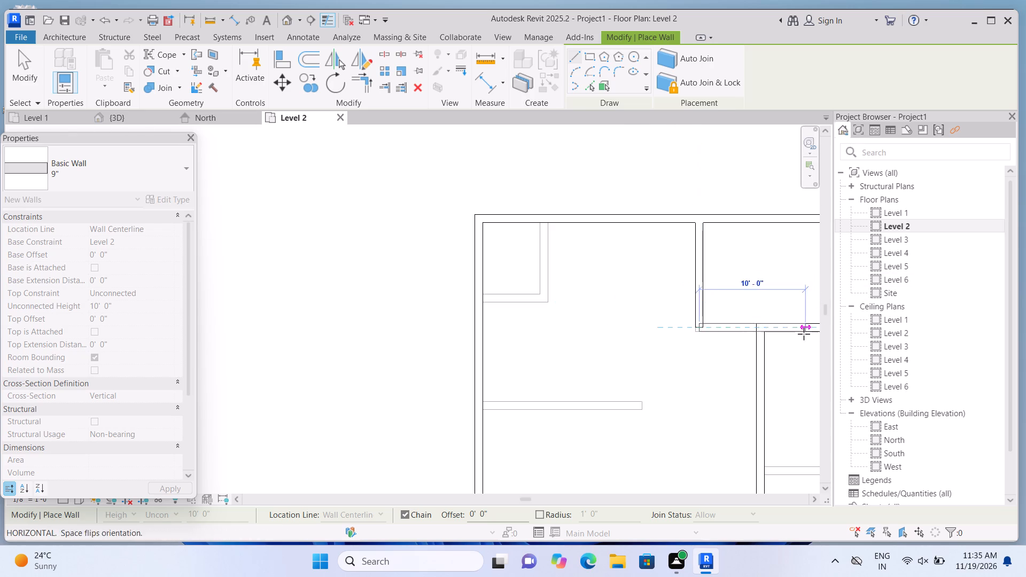
pyautogui.scroll(16, 804, 334)
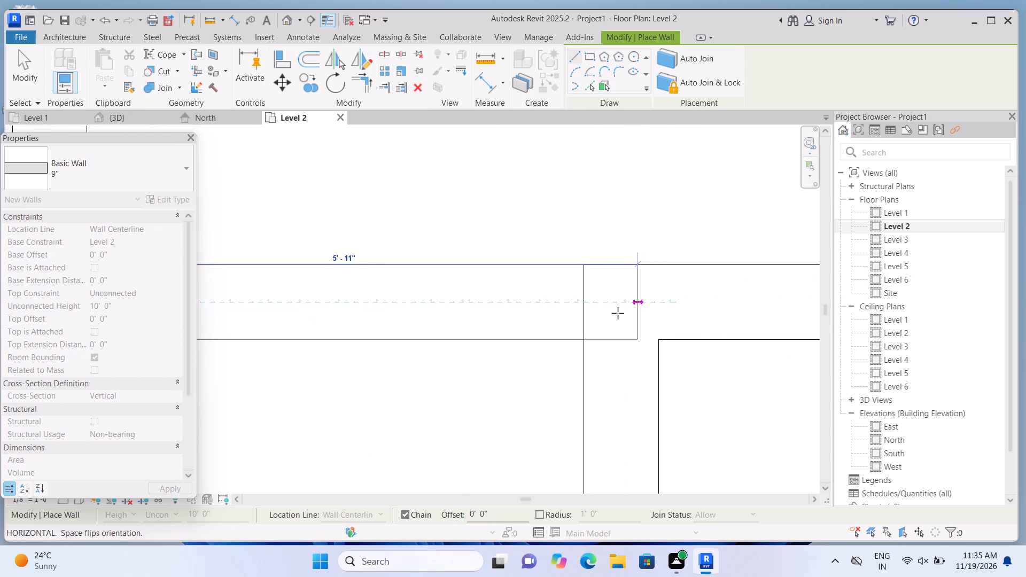
pyautogui.click(592, 308)
pyautogui.scroll(-10, 636, 306)
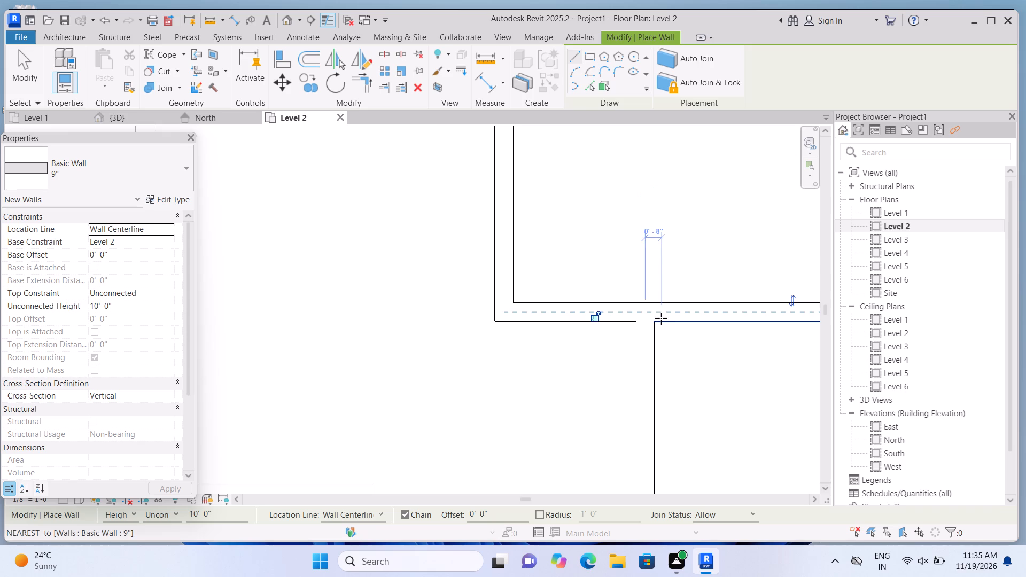
pyautogui.scroll(-7, 661, 318)
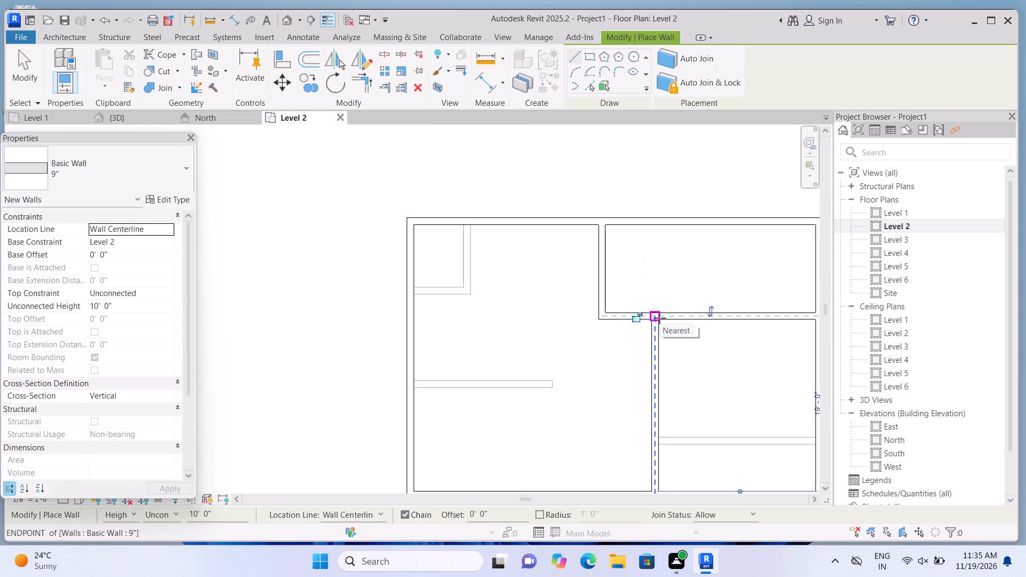
pyautogui.scroll(-2, 659, 318)
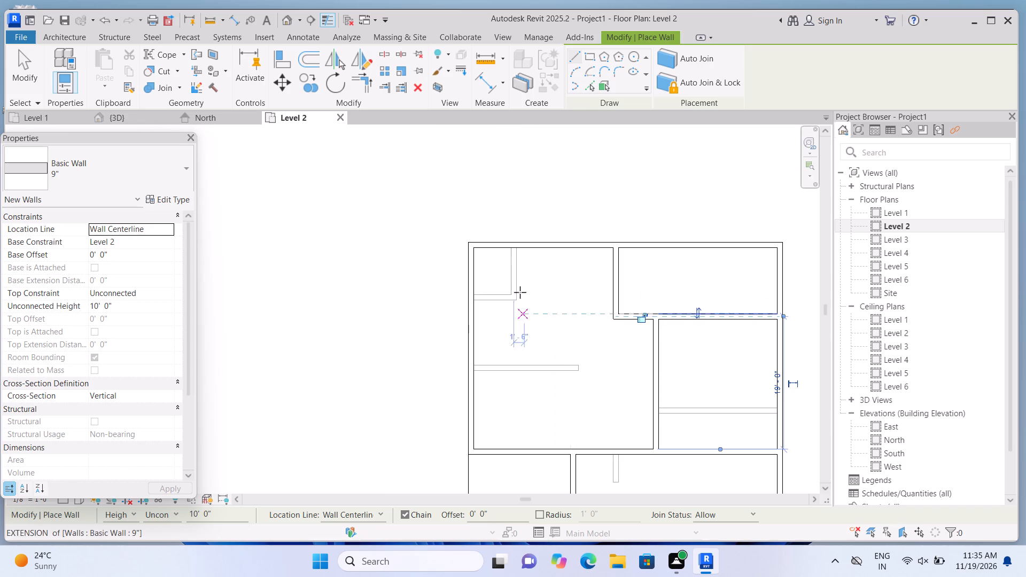
# Trace the small northwest room's partitions with a chained 9" wall, south from the north exterior wall and about 6' west to the west exterior wall.
pyautogui.scroll(13, 507, 275)
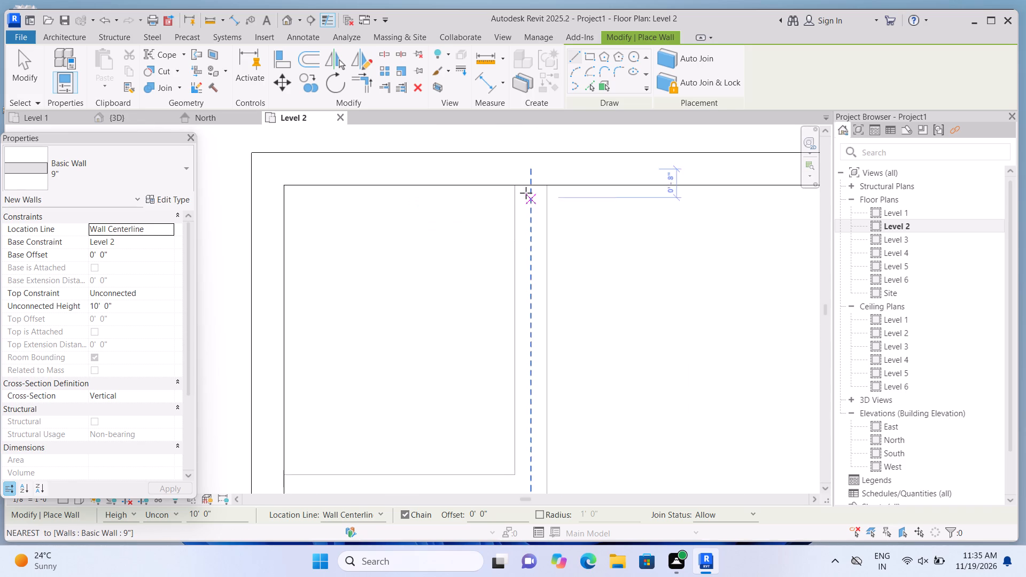
pyautogui.click(526, 182)
pyautogui.scroll(-11, 523, 305)
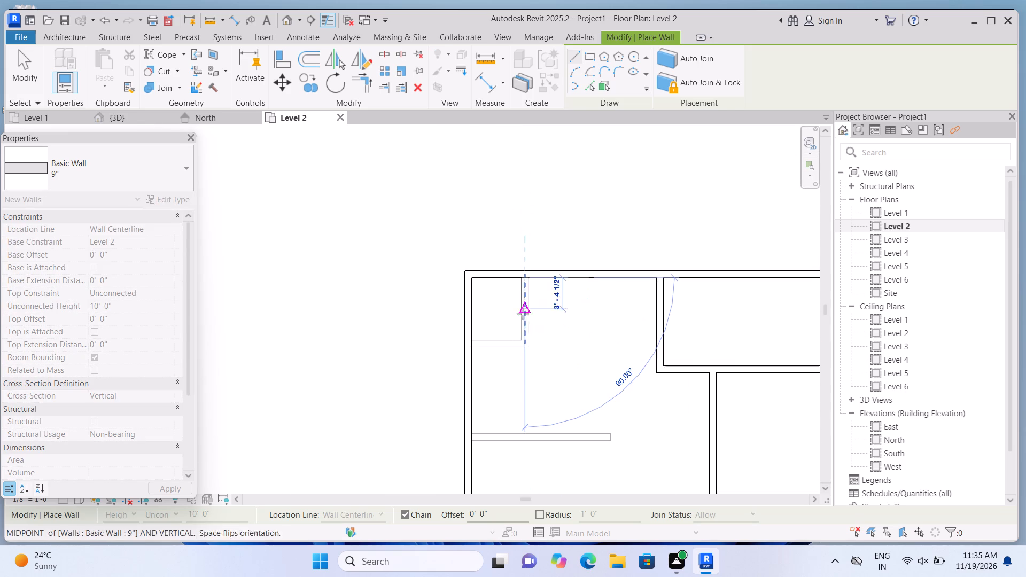
pyautogui.scroll(9, 503, 393)
pyautogui.scroll(4, 534, 322)
pyautogui.scroll(3, 565, 228)
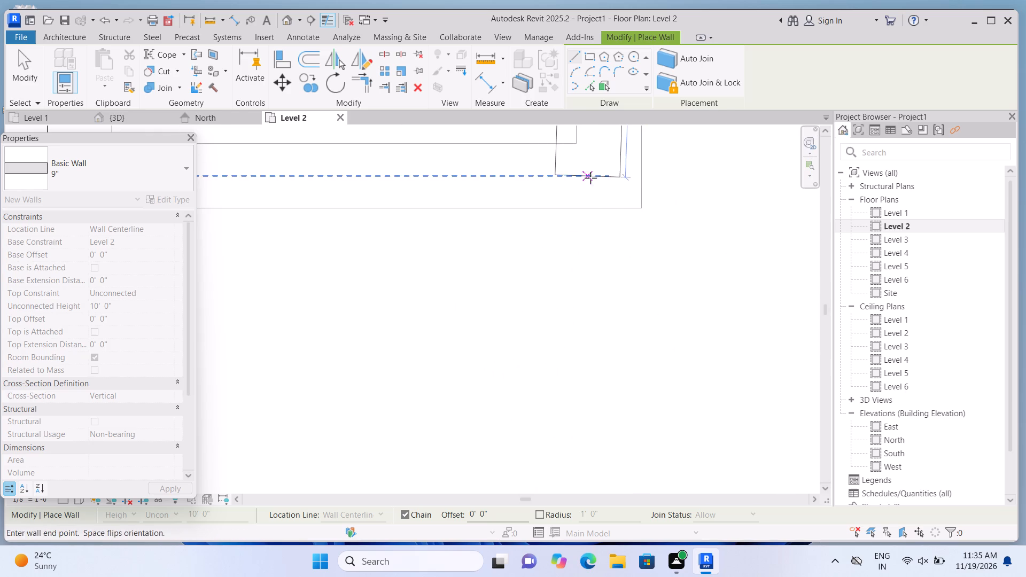
pyautogui.click(607, 171)
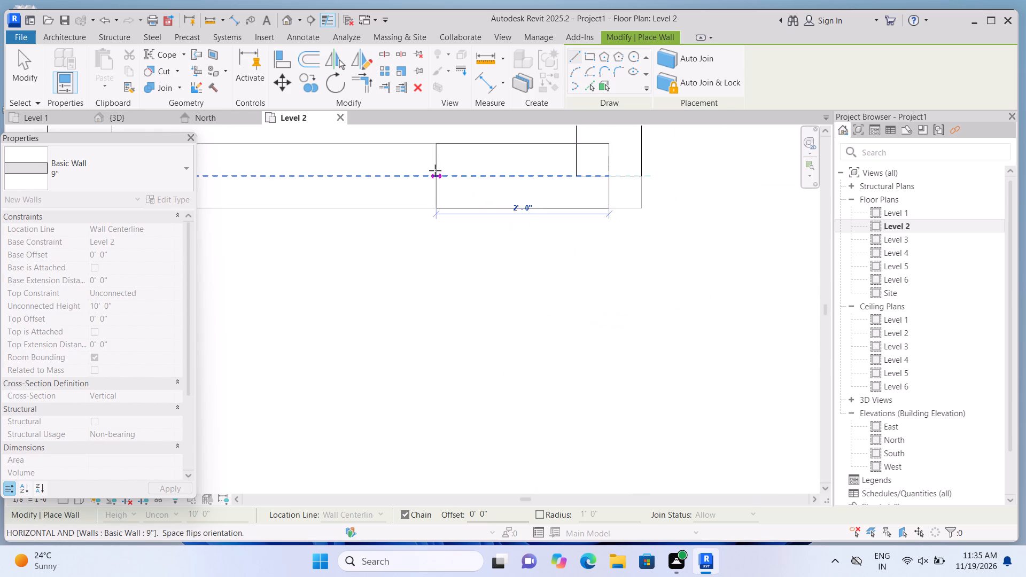
pyautogui.scroll(-8, 435, 170)
pyautogui.scroll(7, 354, 172)
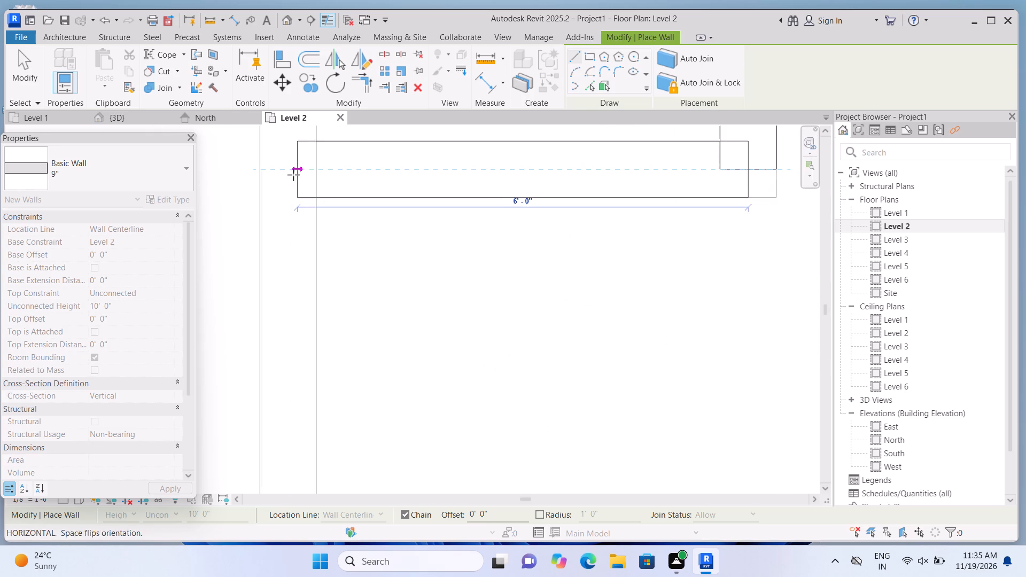
pyautogui.click(293, 175)
pyautogui.press('Escape')
# Draw a 9" stub wall about 4'-4 1/2" south from the middle east-west wall, over the short partition below.
pyautogui.scroll(-6, 371, 254)
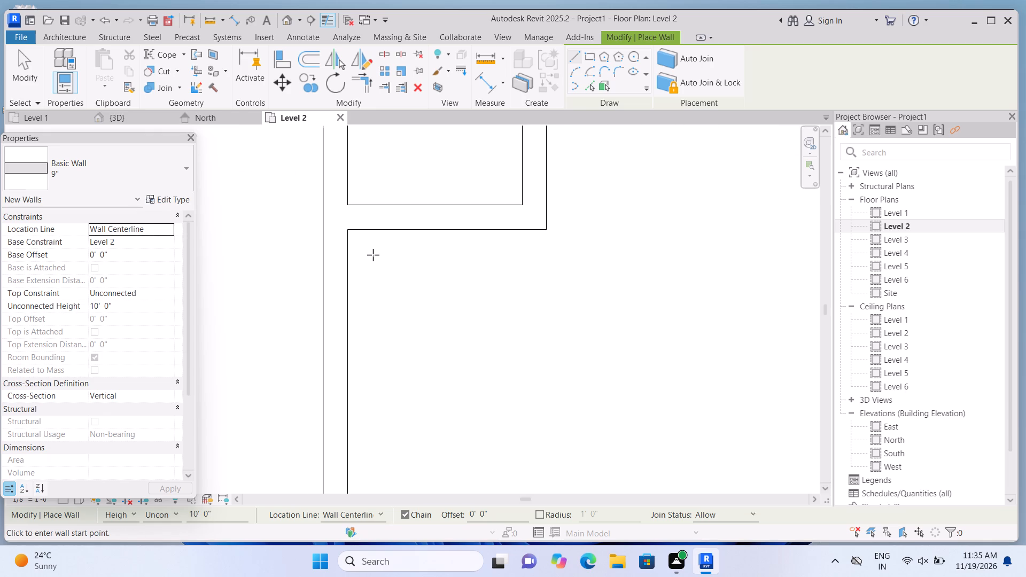
pyautogui.scroll(-12, 373, 255)
pyautogui.scroll(-3, 409, 283)
pyautogui.scroll(2, 588, 364)
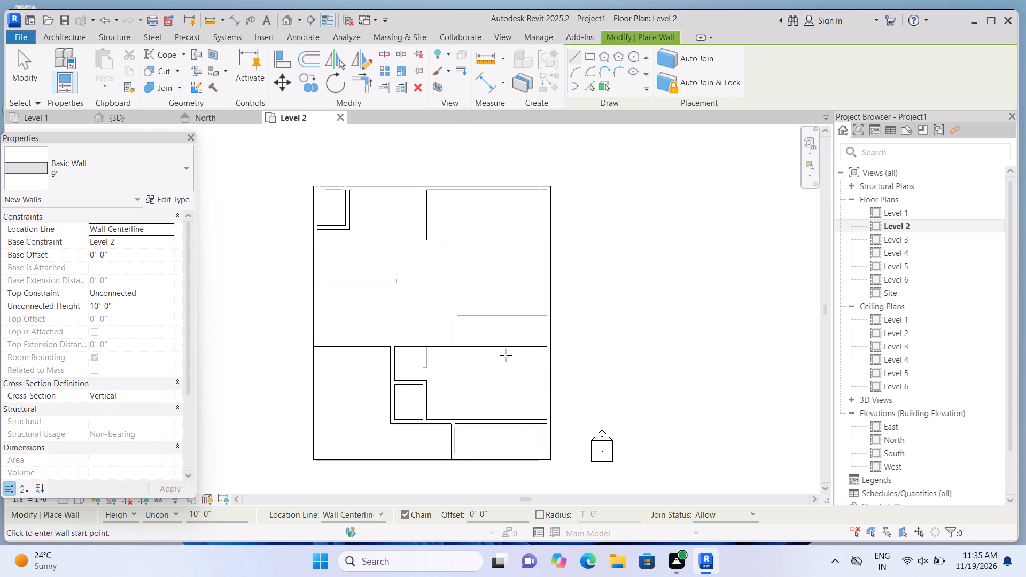
pyautogui.scroll(14, 440, 358)
pyautogui.scroll(2, 465, 303)
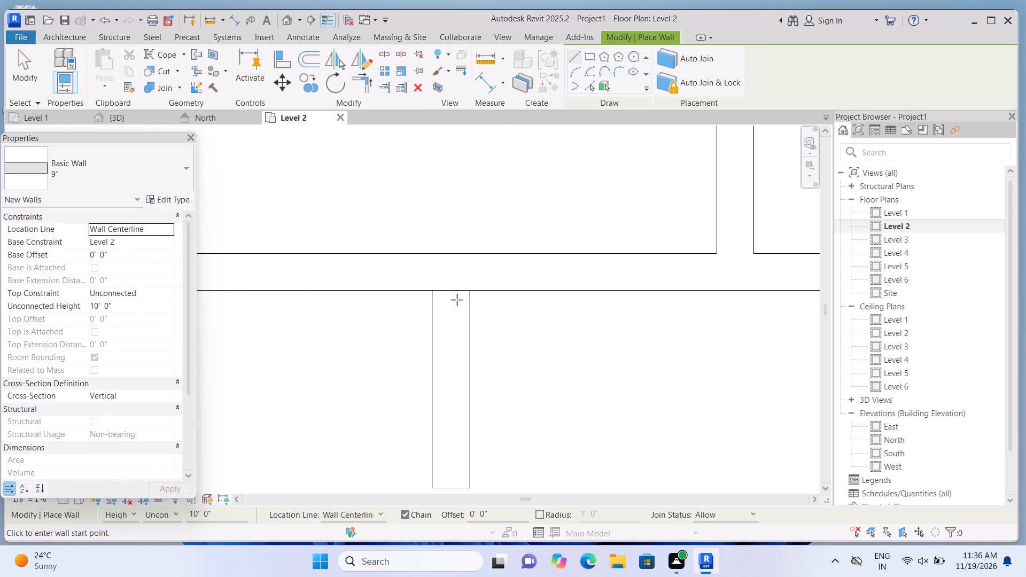
pyautogui.scroll(1, 456, 300)
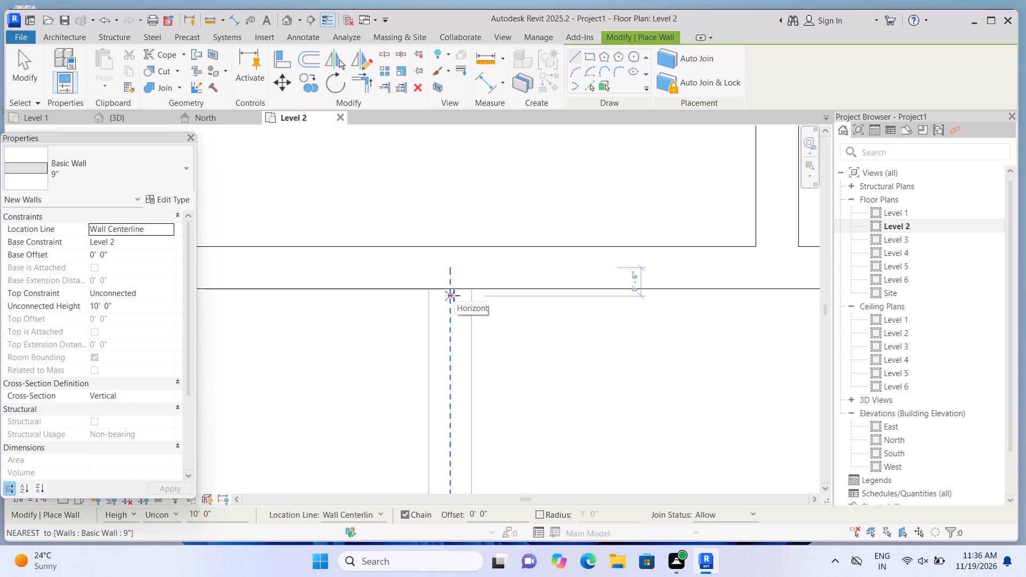
pyautogui.scroll(1, 454, 295)
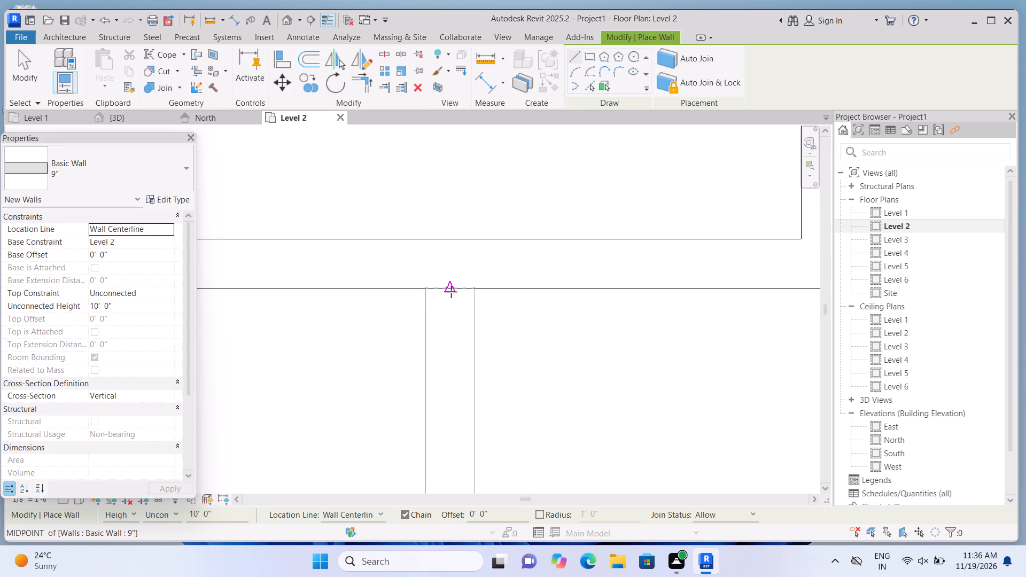
pyautogui.click(451, 292)
pyautogui.scroll(-7, 446, 348)
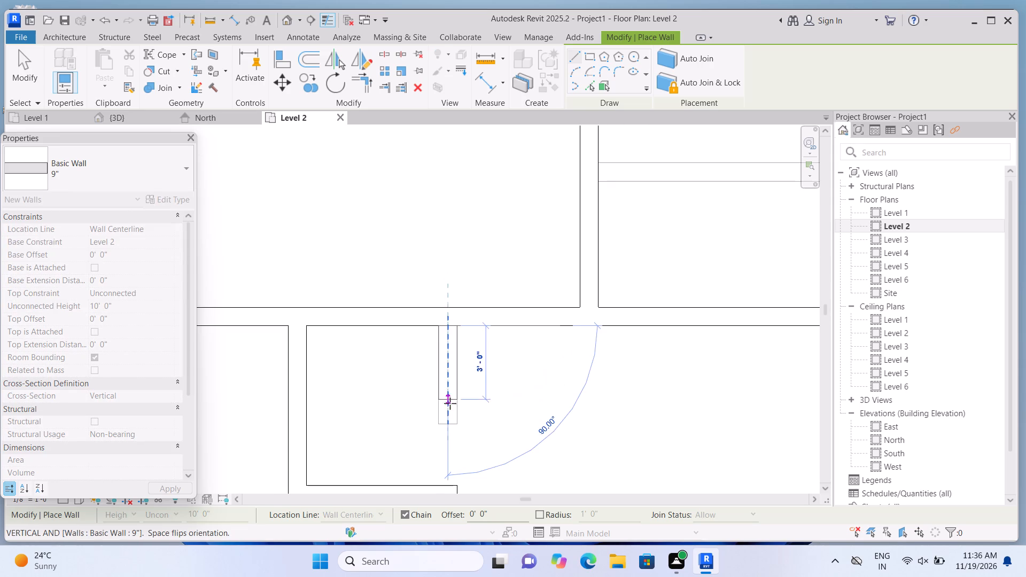
pyautogui.scroll(5, 447, 419)
pyautogui.click(449, 431)
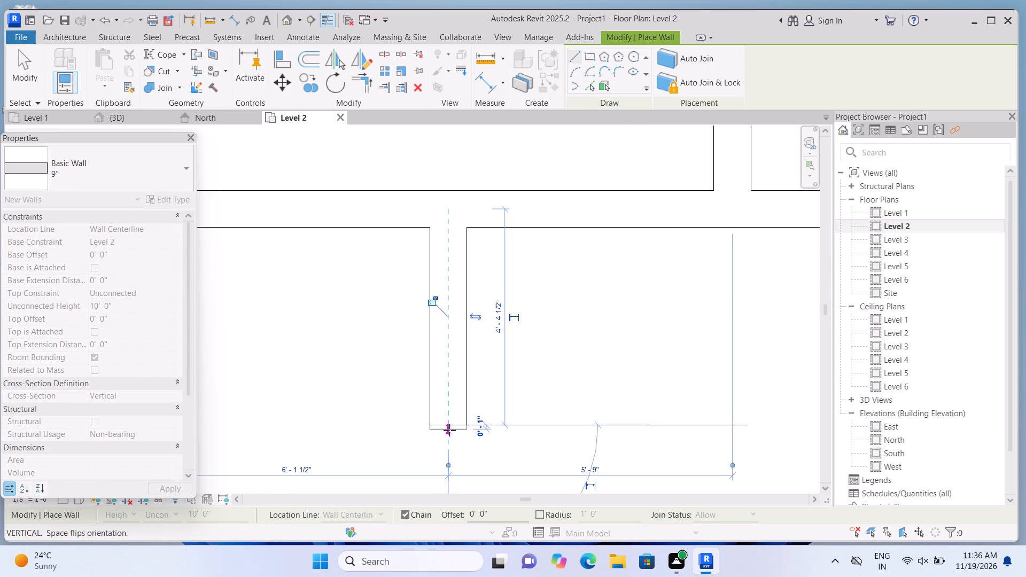
pyautogui.press('Escape')
# Draw a 9" wall about 17'-2" east along the partition below, across the east room to the east exterior wall.
pyautogui.scroll(-10, 527, 419)
pyautogui.scroll(4, 634, 283)
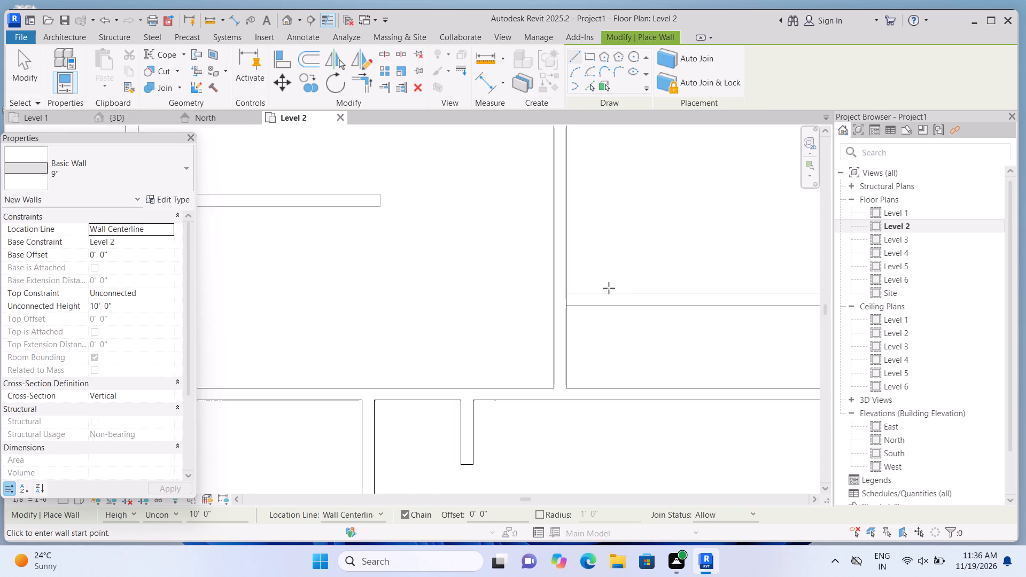
pyautogui.scroll(4, 609, 288)
pyautogui.click(516, 315)
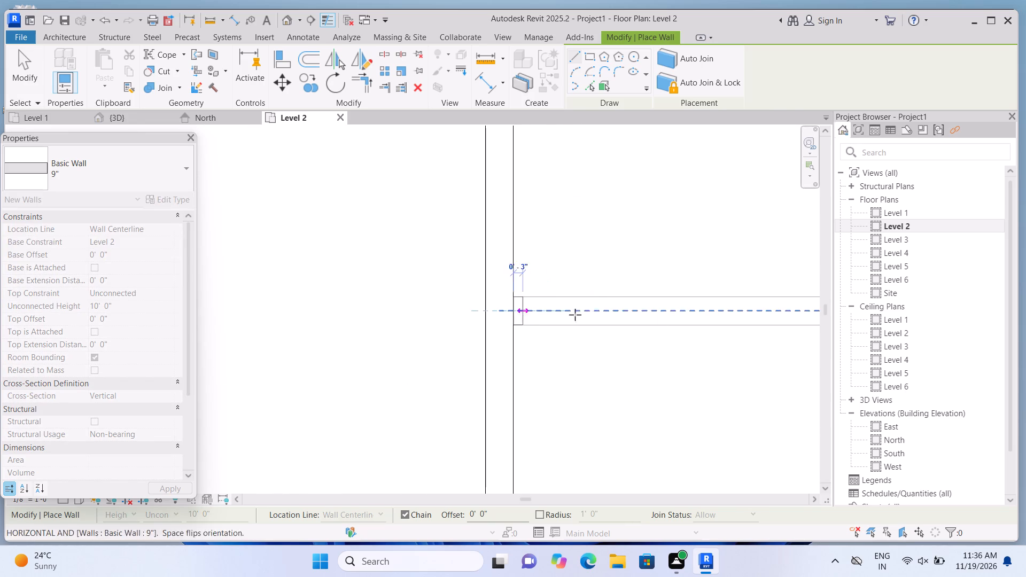
pyautogui.scroll(-11, 617, 319)
pyautogui.scroll(4, 710, 306)
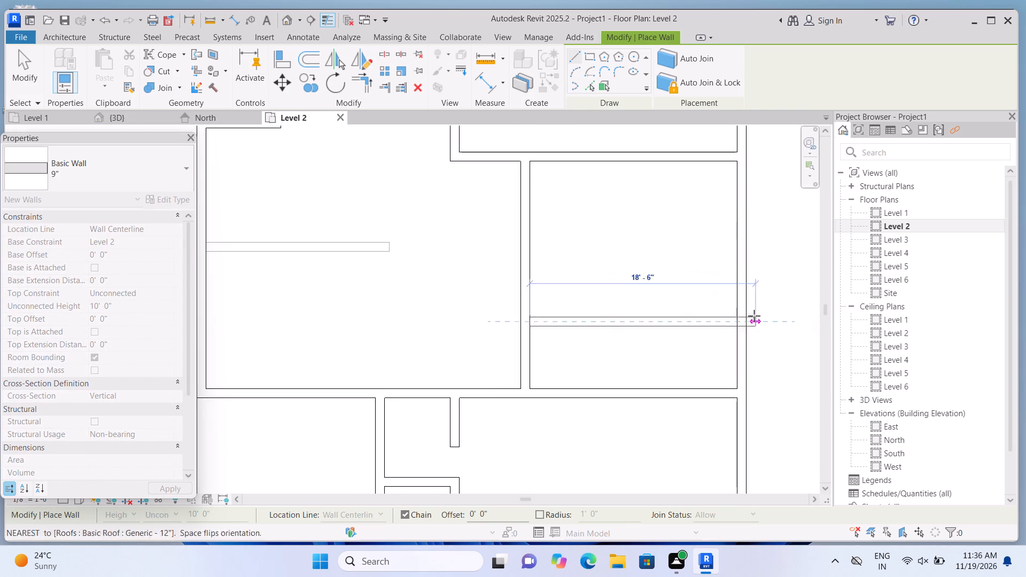
pyautogui.scroll(8, 754, 316)
pyautogui.click(721, 329)
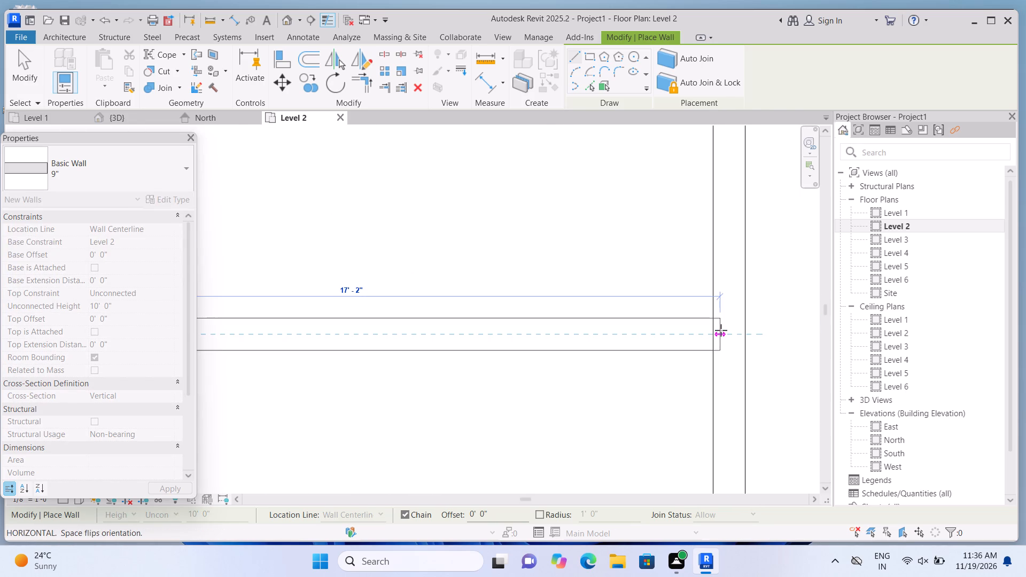
pyautogui.press('Escape')
# Examine the Level 2 wall layout, particularly the open southwest area and the rooms around it.
pyautogui.scroll(-7, 721, 330)
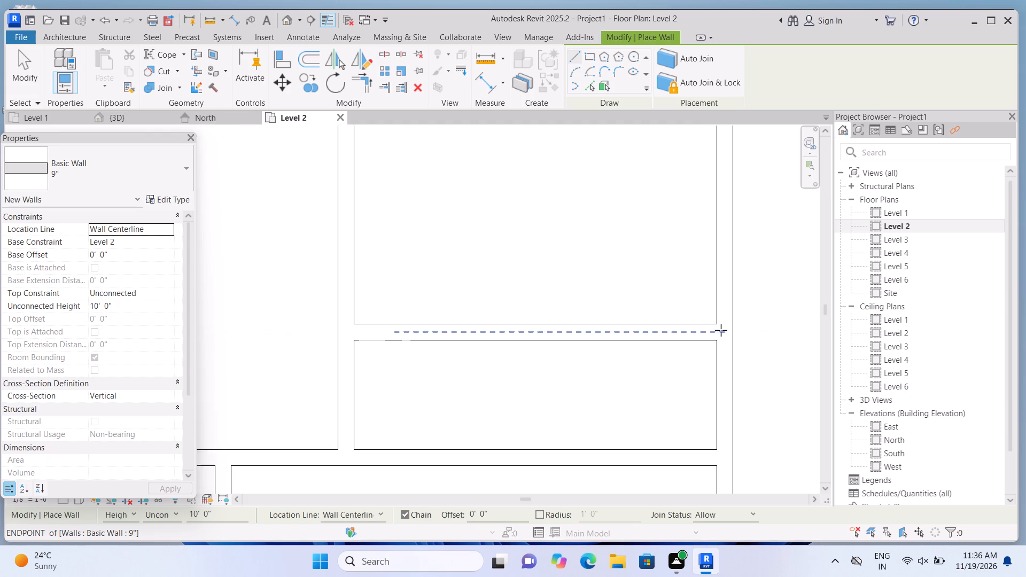
pyautogui.scroll(-10, 721, 330)
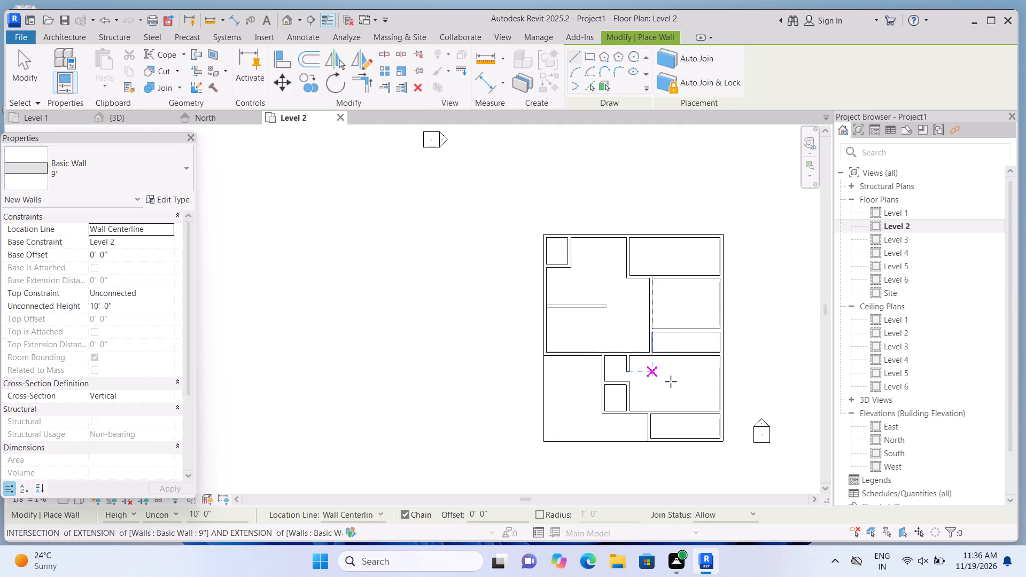
pyautogui.scroll(1, 705, 396)
pyautogui.moveTo(674, 374); pyautogui.dragTo(610, 330, button='middle')
pyautogui.scroll(1, 610, 330)
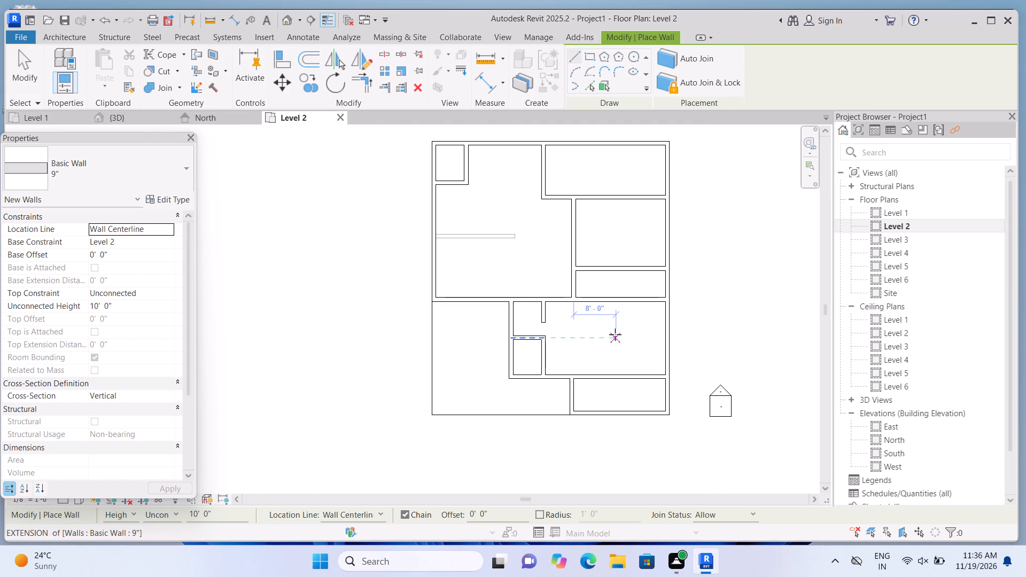
pyautogui.scroll(4, 586, 344)
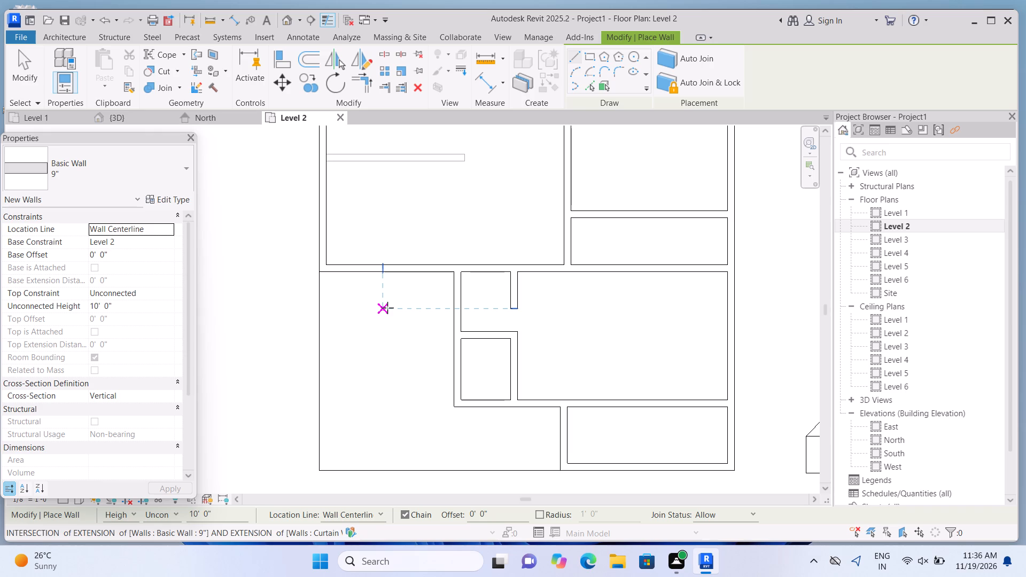
pyautogui.scroll(-4, 403, 364)
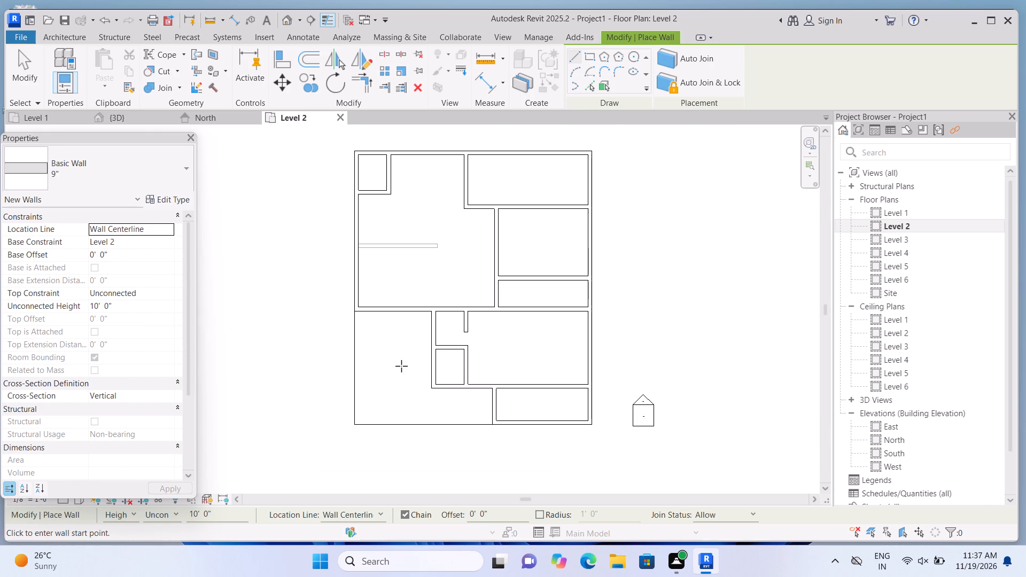
pyautogui.scroll(2, 426, 345)
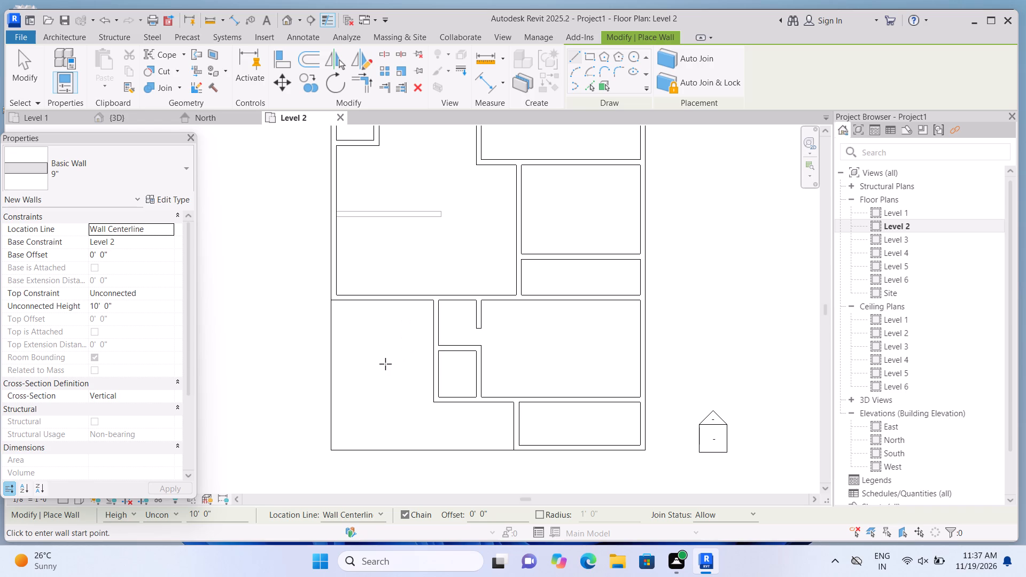
pyautogui.scroll(-2, 405, 387)
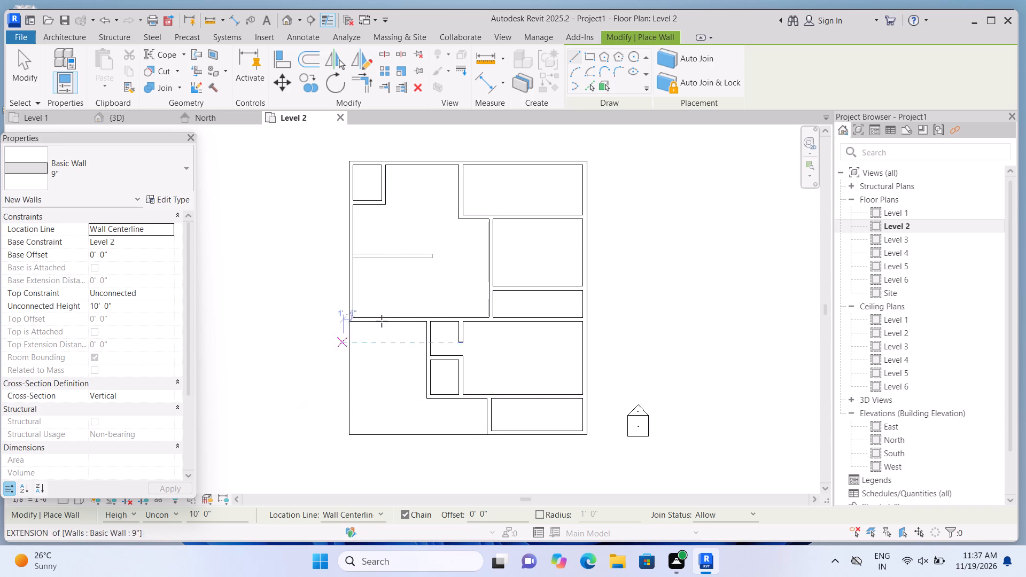
# Place a 36" x 84" Single-Flush door, swing flipped, in the middle east-west wall, 2'-6" from the west exterior wall.
pyautogui.click(75, 38)
pyautogui.click(92, 69)
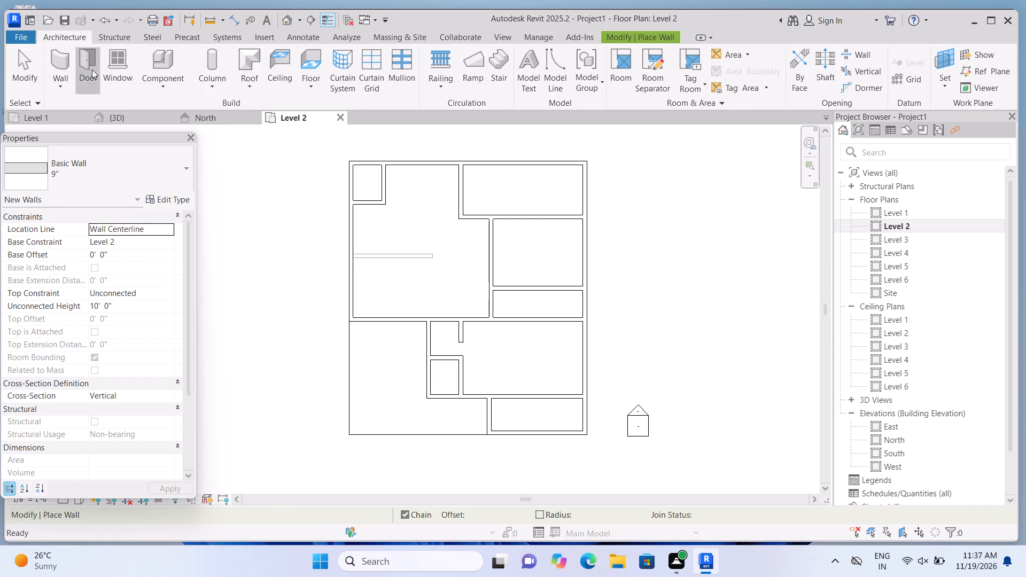
pyautogui.scroll(3, 390, 331)
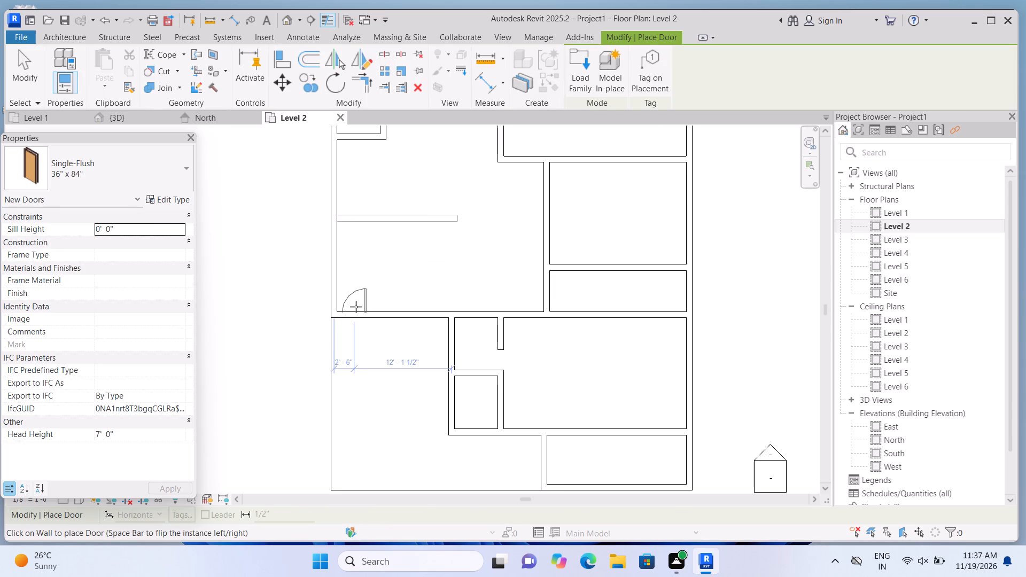
pyautogui.press('space')
pyautogui.click(356, 307)
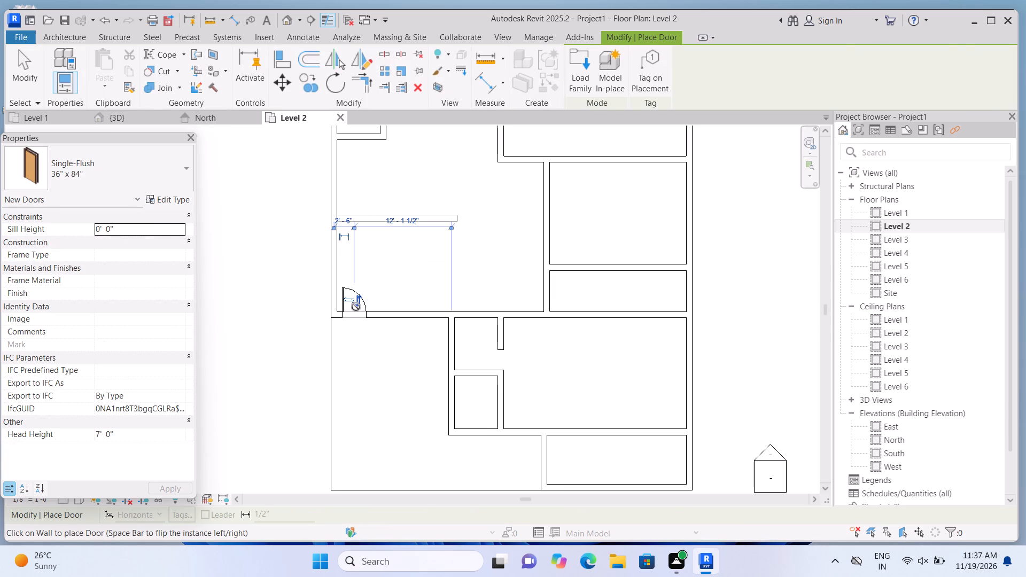
pyautogui.press('Escape')
pyautogui.press('Escape')
# Draw a 7' Curtain Wall 1 along the middle east-west wall's centreline, east of the door, over the curtain wall below.
pyautogui.click(63, 63)
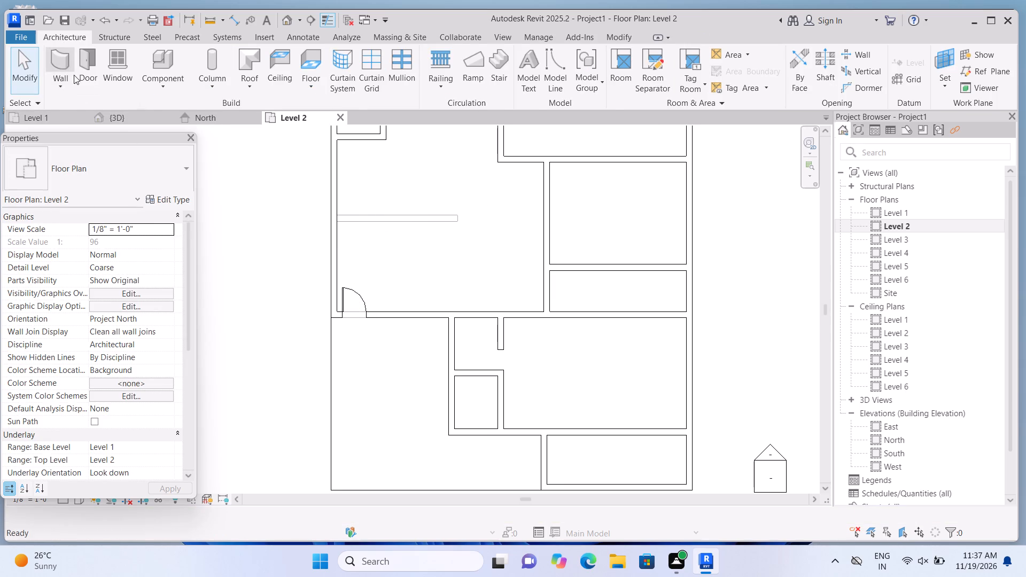
pyautogui.click(144, 171)
pyautogui.scroll(-6, 110, 388)
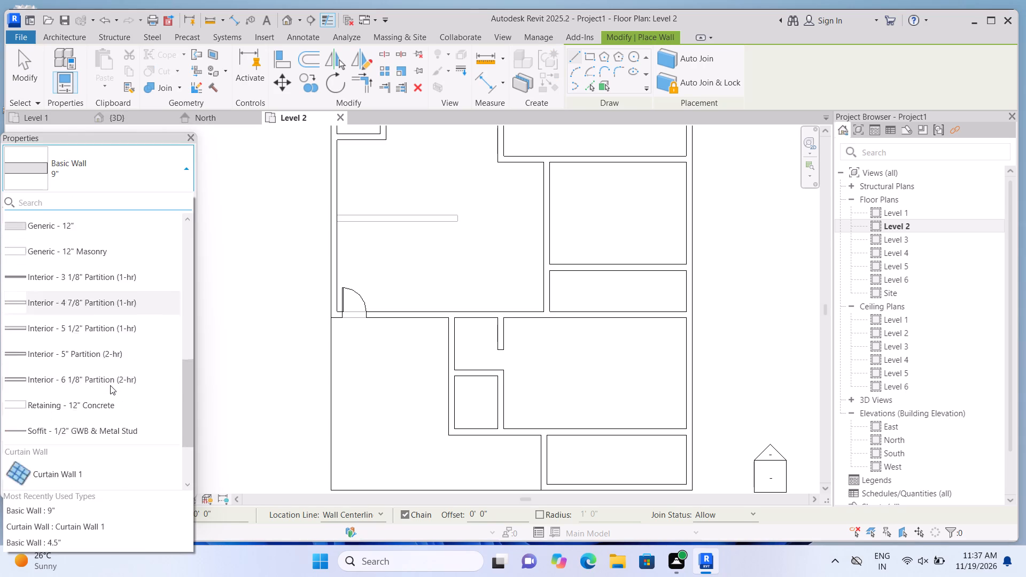
pyautogui.scroll(-6, 110, 385)
pyautogui.click(113, 380)
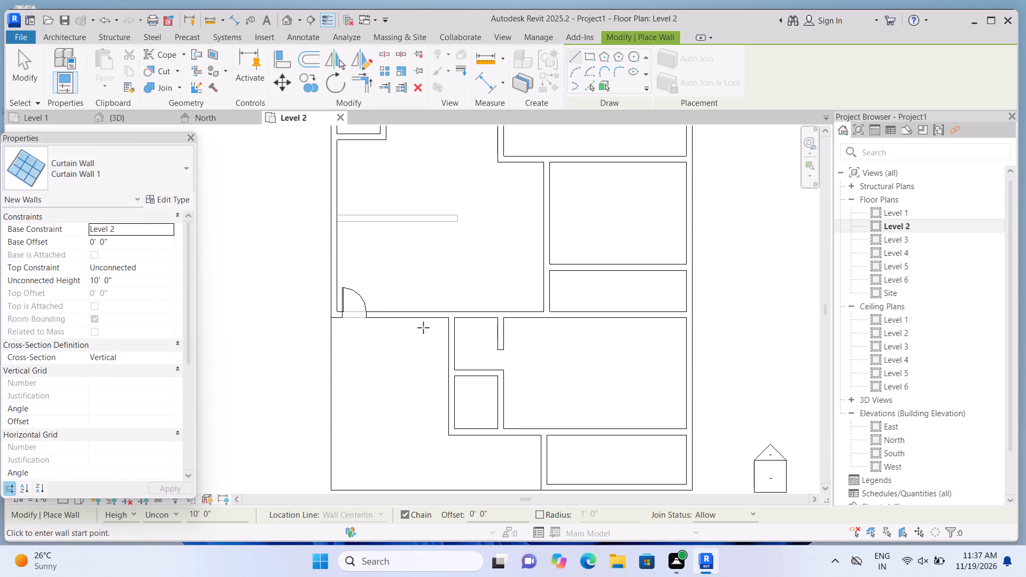
pyautogui.scroll(2, 424, 327)
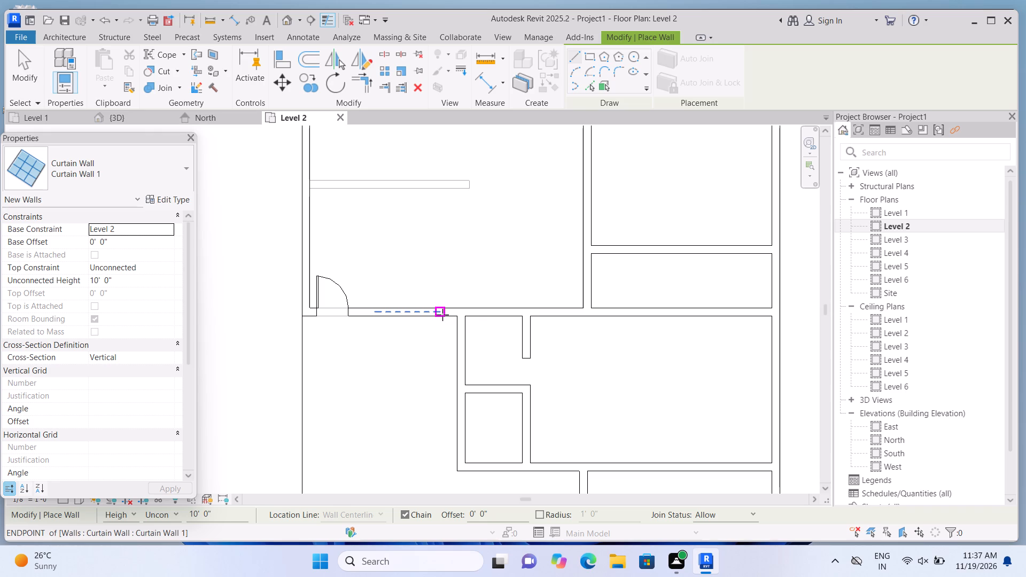
pyautogui.click(442, 316)
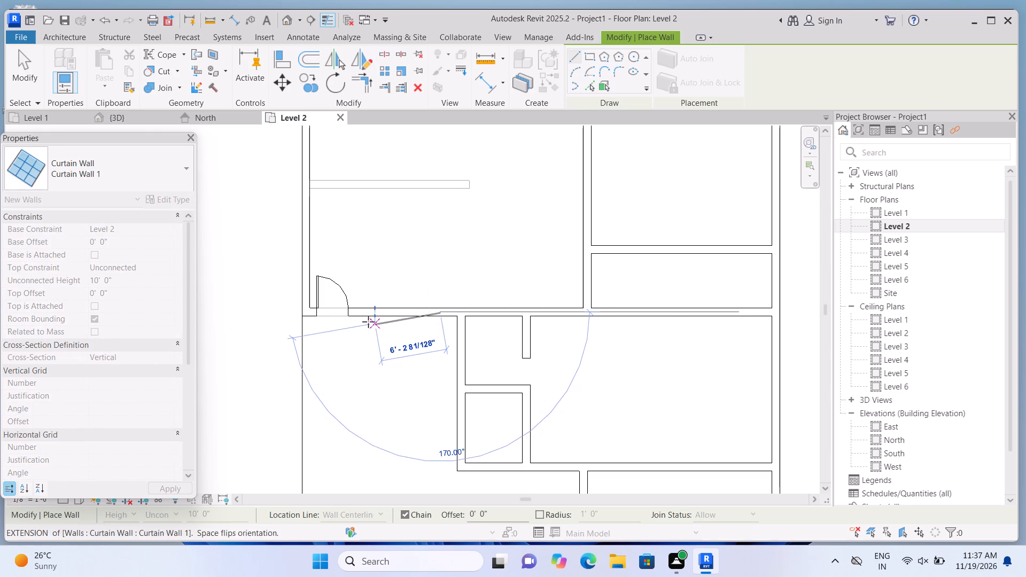
pyautogui.click(364, 317)
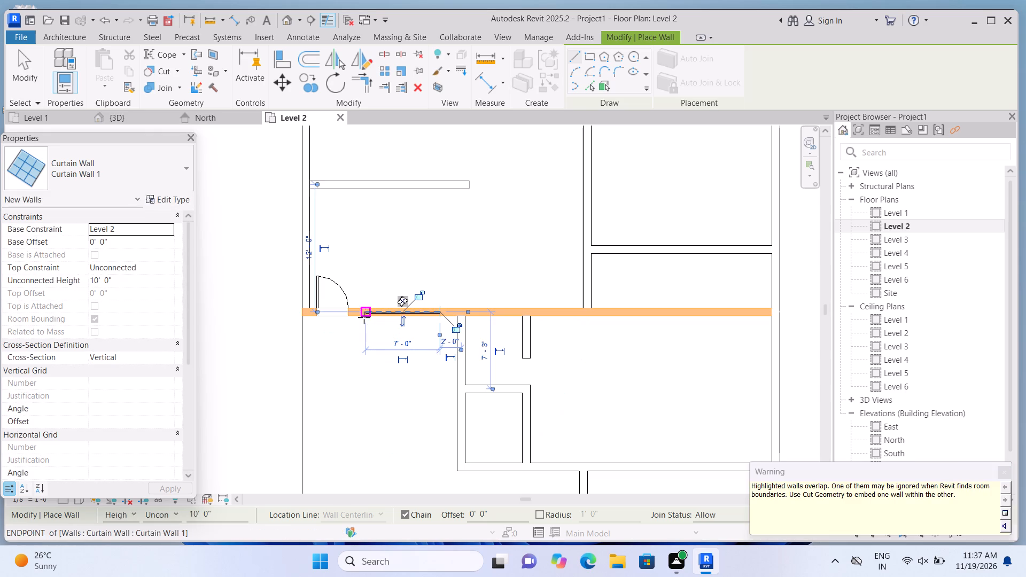
# Cut the new curtain wall out of the 9" east-west wall with Cut Geometry.
pyautogui.click(177, 68)
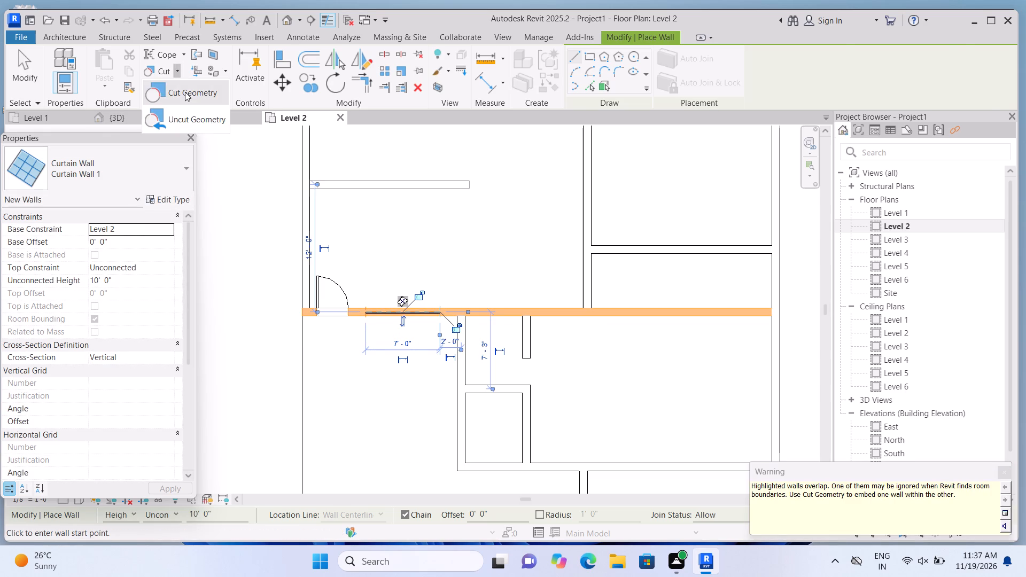
pyautogui.click(185, 92)
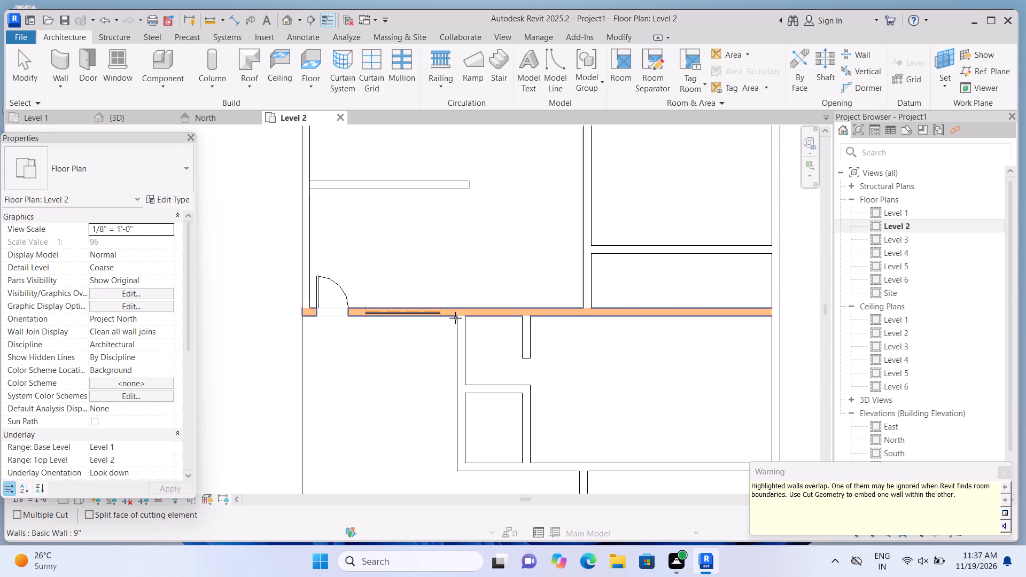
pyautogui.click(455, 318)
pyautogui.click(425, 313)
pyautogui.scroll(-5, 433, 305)
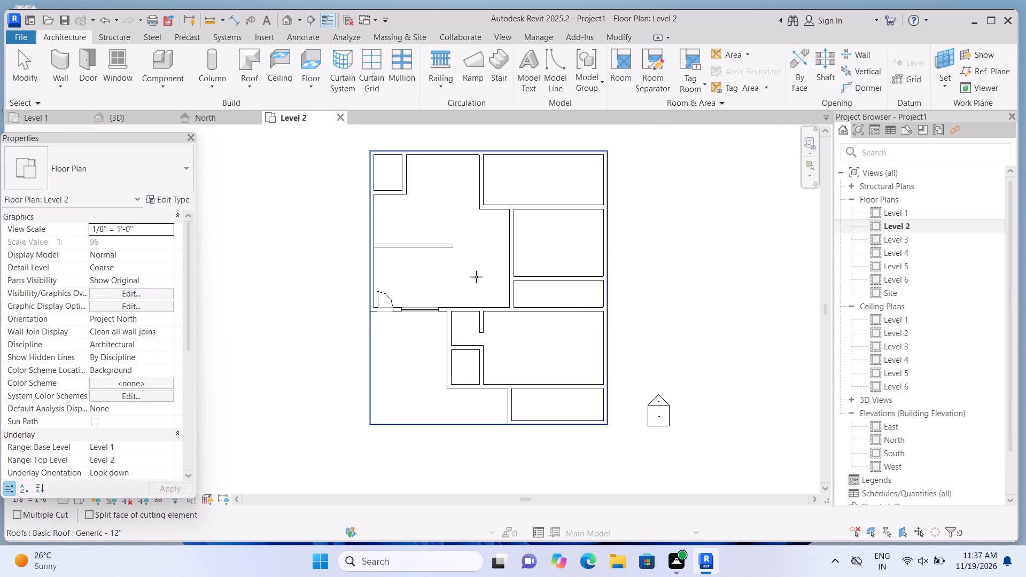
# Examine the Level 2 door and curtain wall above the ground-floor openings in the 3D view.
pyautogui.scroll(1, 371, 307)
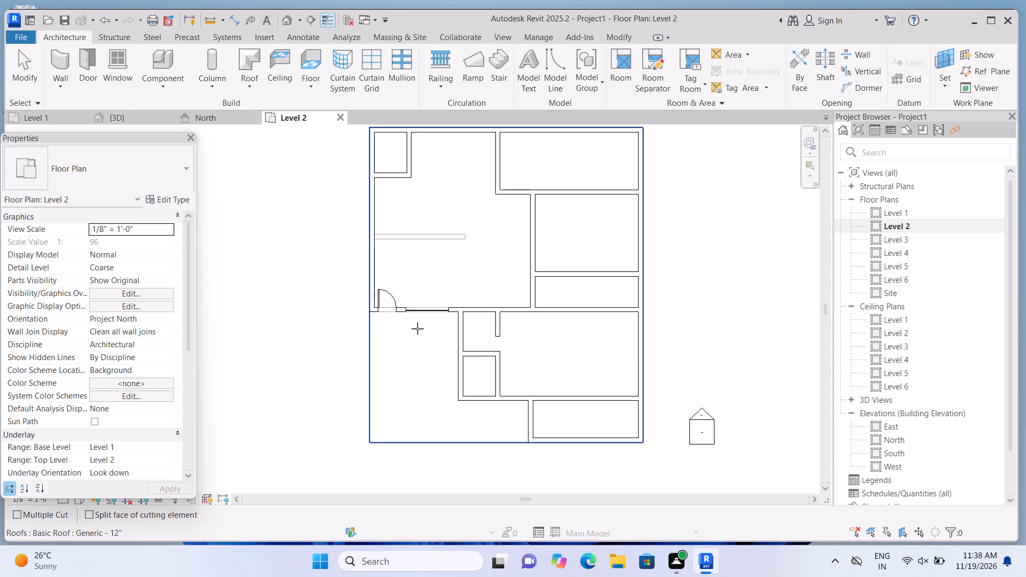
pyautogui.click(282, 20)
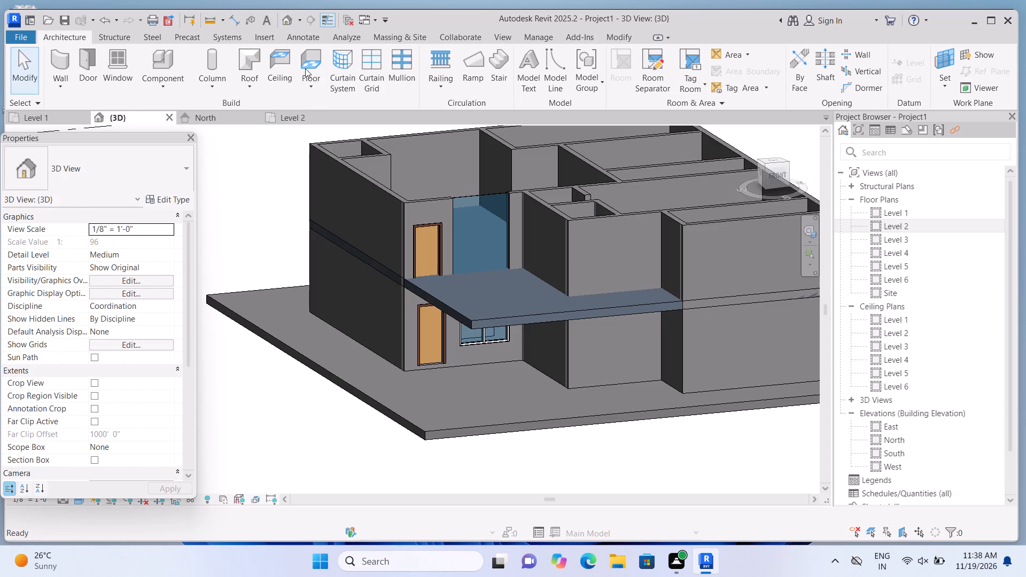
pyautogui.scroll(-2, 520, 298)
pyautogui.scroll(1, 479, 270)
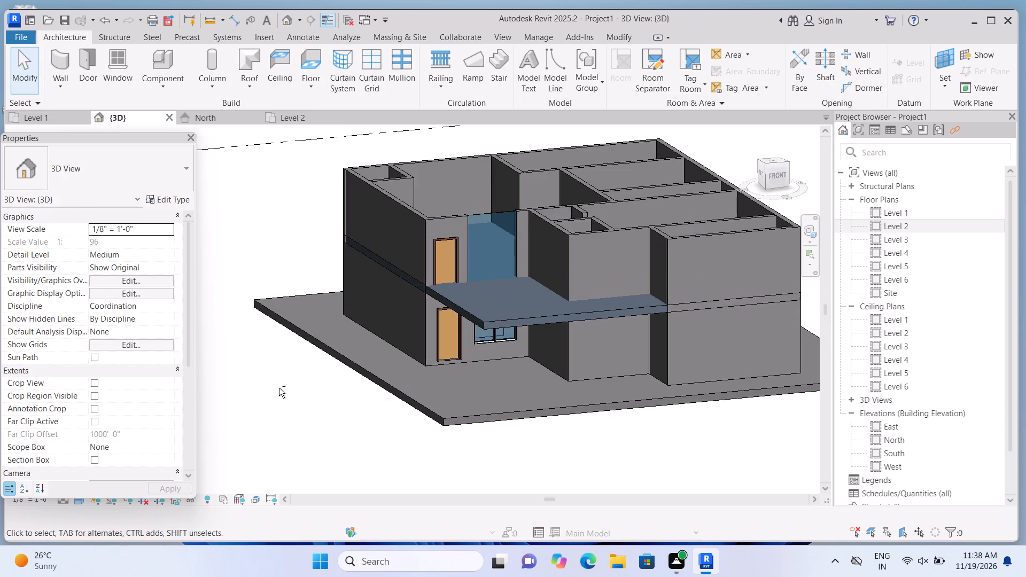
pyautogui.scroll(1, 322, 405)
pyautogui.keyDown('shift'); pyautogui.middleClick(299, 409); pyautogui.keyUp('shift')
pyautogui.keyDown('shift'); pyautogui.moveTo(305, 412); pyautogui.dragTo(315, 419, button='middle'); pyautogui.keyUp('shift')
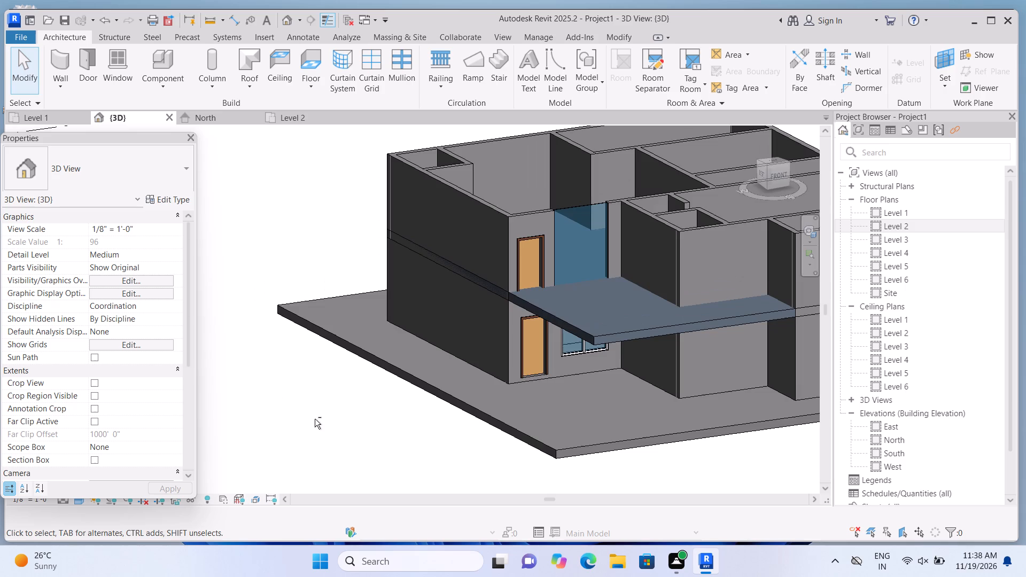
pyautogui.keyDown('shift'); pyautogui.moveTo(366, 425); pyautogui.dragTo(382, 432, button='middle'); pyautogui.keyUp('shift')
pyautogui.moveTo(391, 414); pyautogui.dragTo(239, 382, button='middle')
pyautogui.scroll(-1, 387, 423)
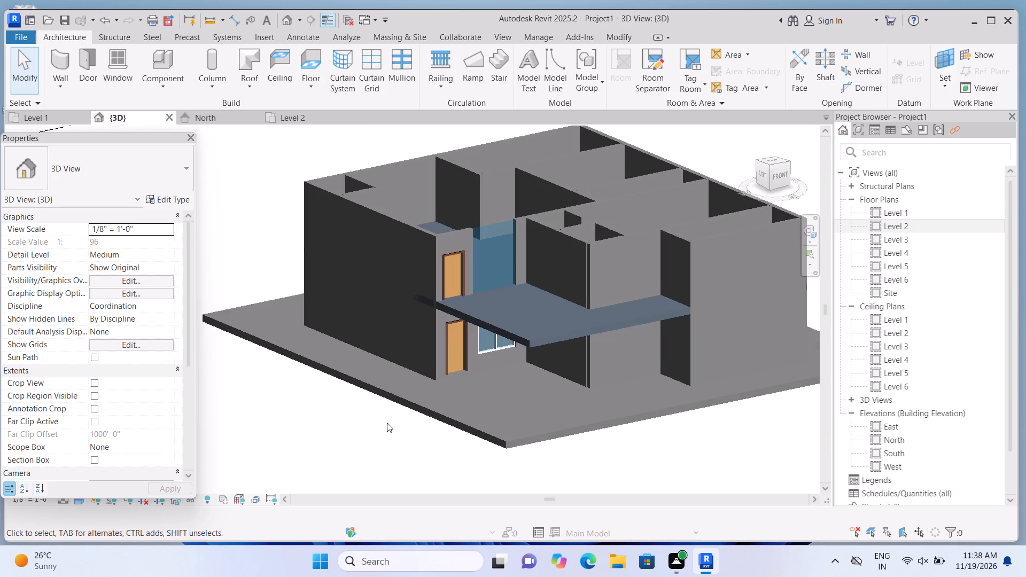
pyautogui.scroll(1, 428, 322)
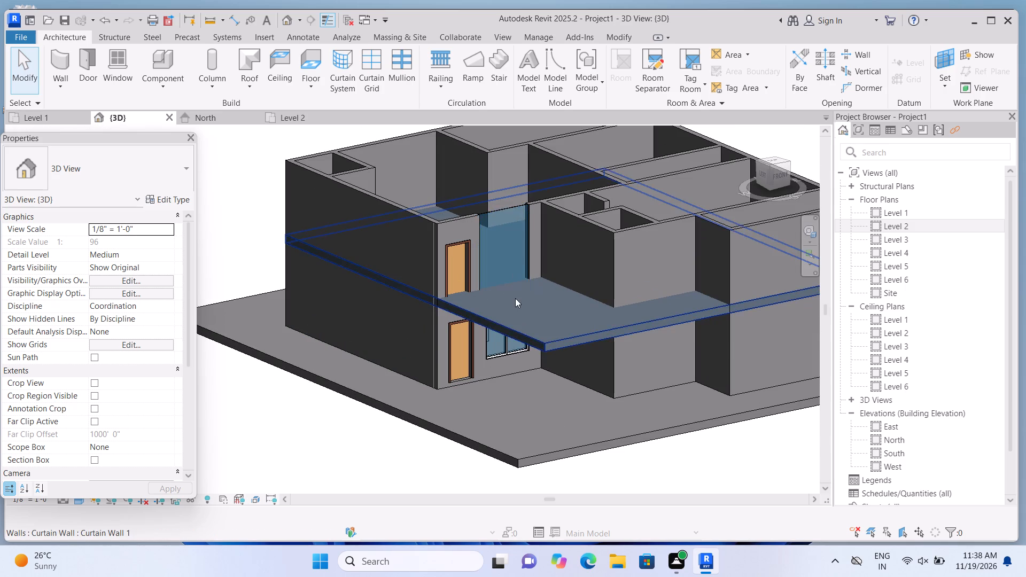
pyautogui.moveTo(518, 295); pyautogui.dragTo(406, 317, button='middle')
pyautogui.scroll(3, 398, 310)
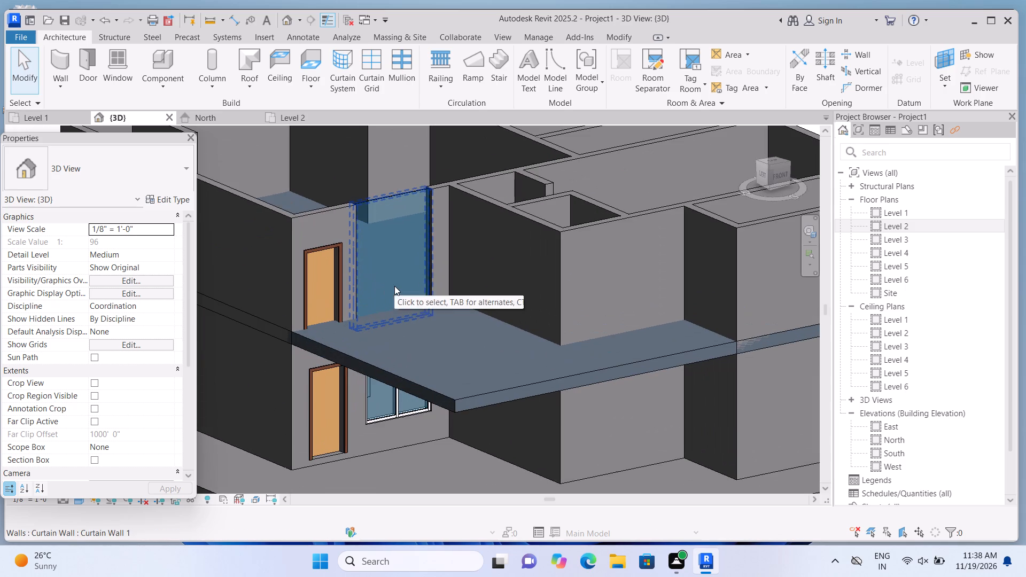
pyautogui.click(394, 286)
pyautogui.scroll(3, 397, 294)
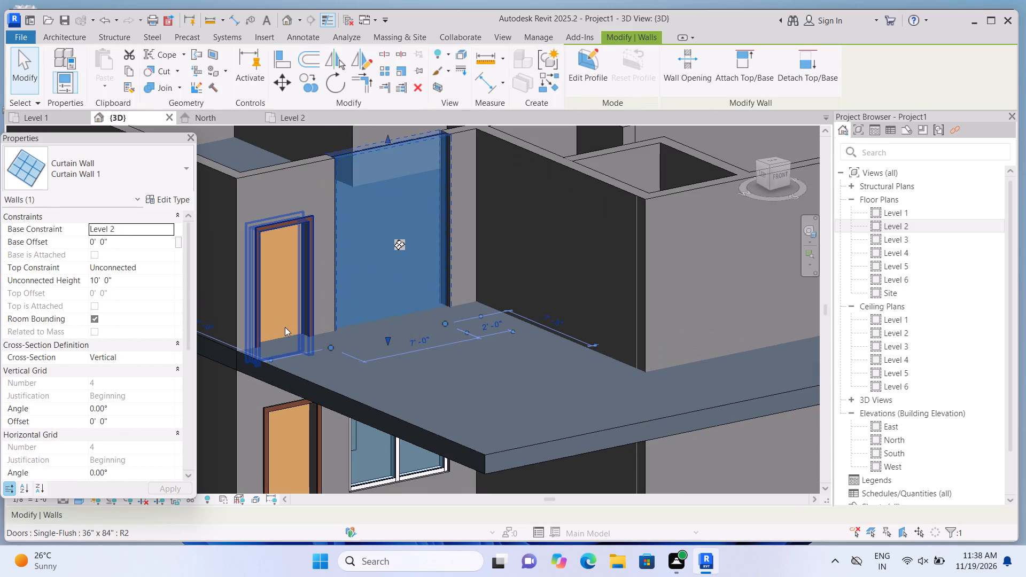
# Nudge the Level 2 Single-Flush door upward to a sill height of 1'-0".
pyautogui.click(283, 312)
pyautogui.press('Up')
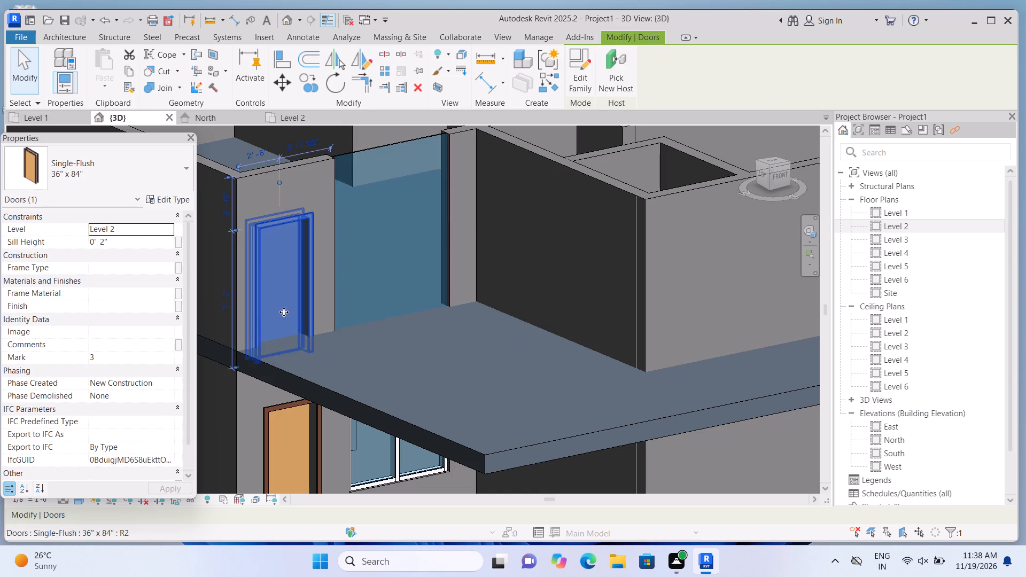
pyautogui.press('Up')
pyautogui.press('Up')
pyautogui.press('Up')
pyautogui.press('Up')
pyautogui.press('Up')
pyautogui.press('Up')
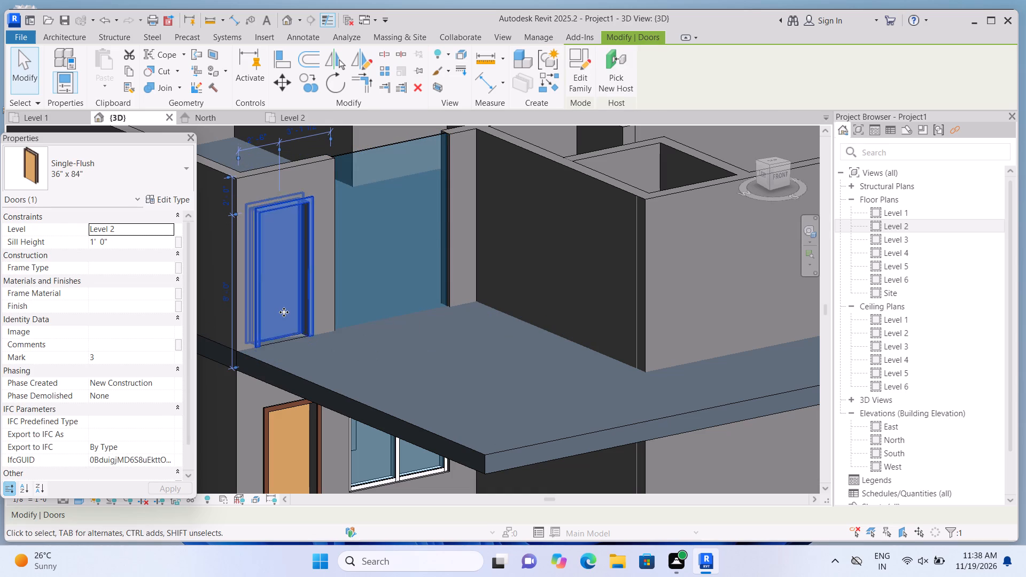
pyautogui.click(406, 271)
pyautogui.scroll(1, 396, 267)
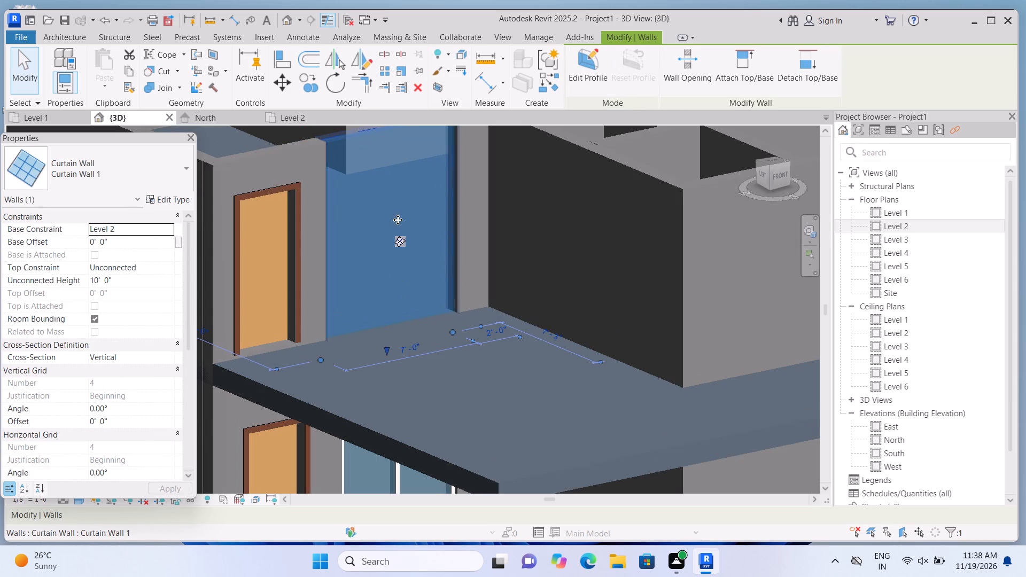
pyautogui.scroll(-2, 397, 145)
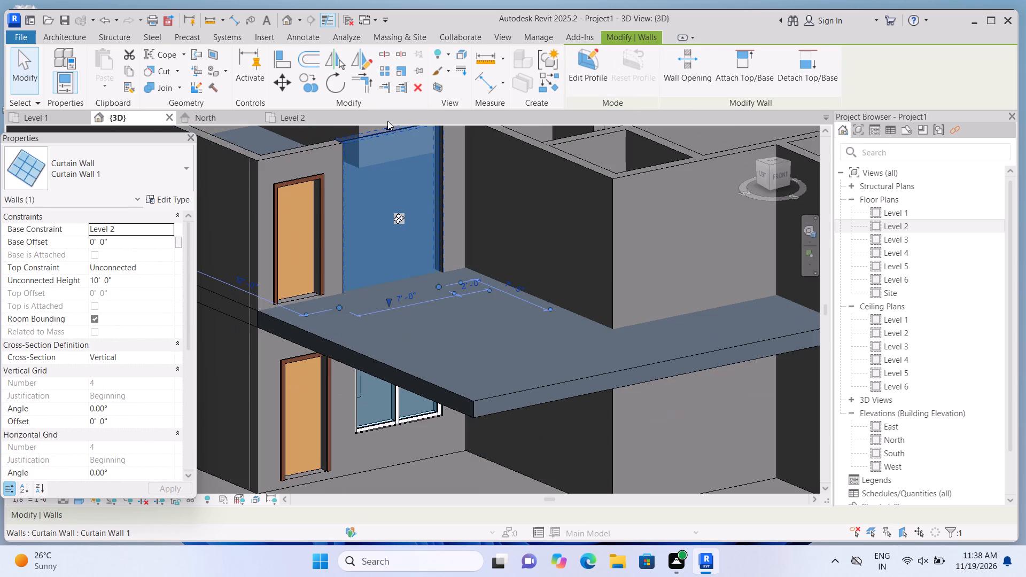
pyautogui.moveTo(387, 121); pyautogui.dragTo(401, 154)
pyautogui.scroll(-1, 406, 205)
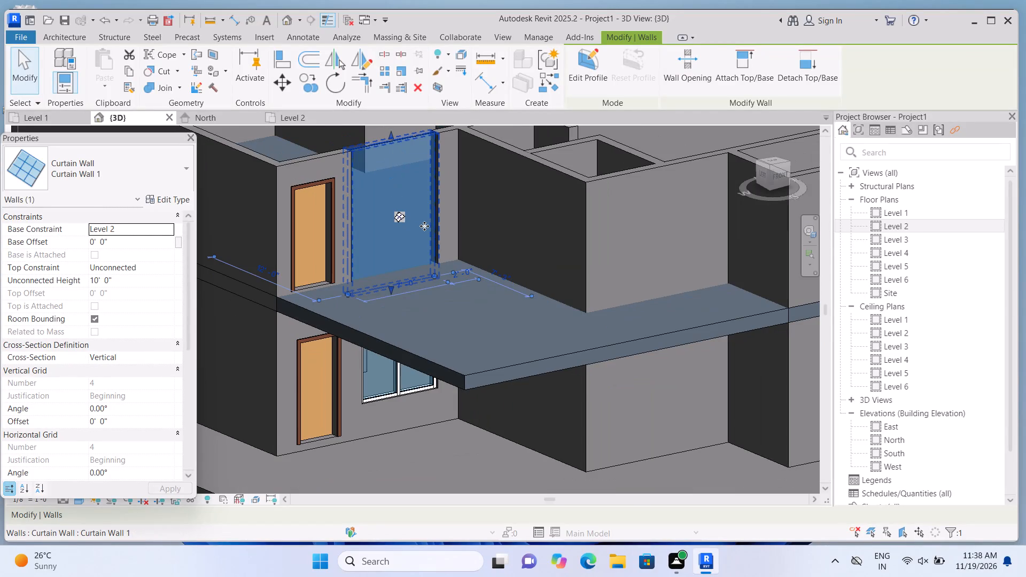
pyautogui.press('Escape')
# Lower the top edge of the Level 2 curtain wall to an unconnected height of about 8'-0 3/4".
pyautogui.scroll(-2, 499, 315)
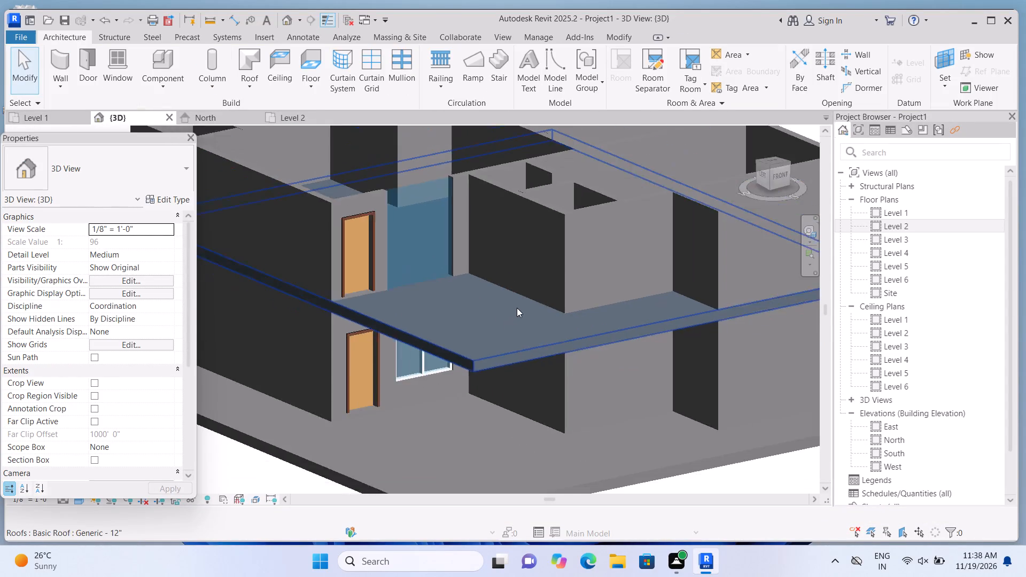
pyautogui.scroll(-3, 517, 308)
pyautogui.scroll(6, 461, 192)
pyautogui.scroll(1, 437, 270)
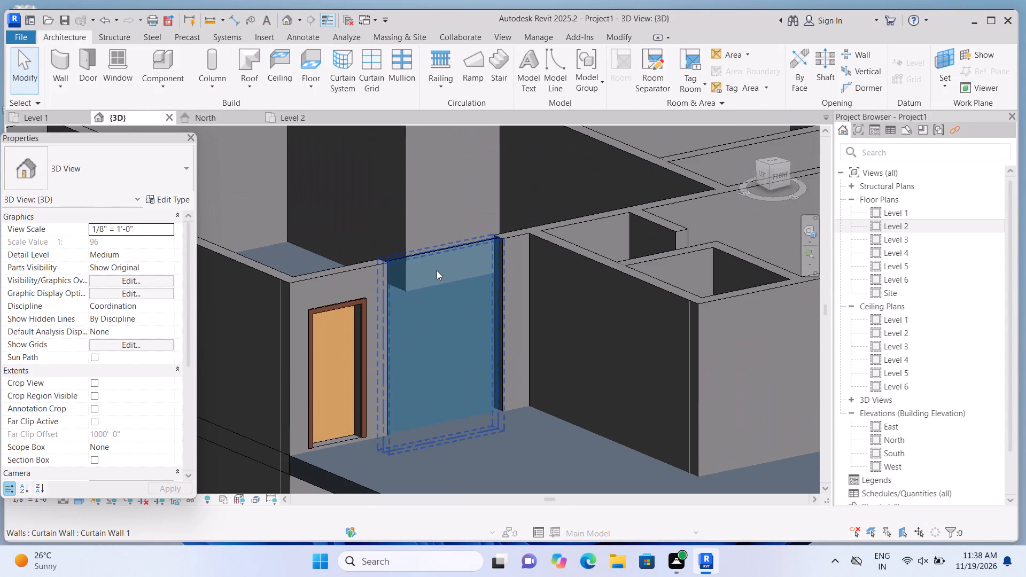
pyautogui.click(437, 270)
pyautogui.scroll(2, 436, 263)
pyautogui.moveTo(439, 236); pyautogui.dragTo(450, 292)
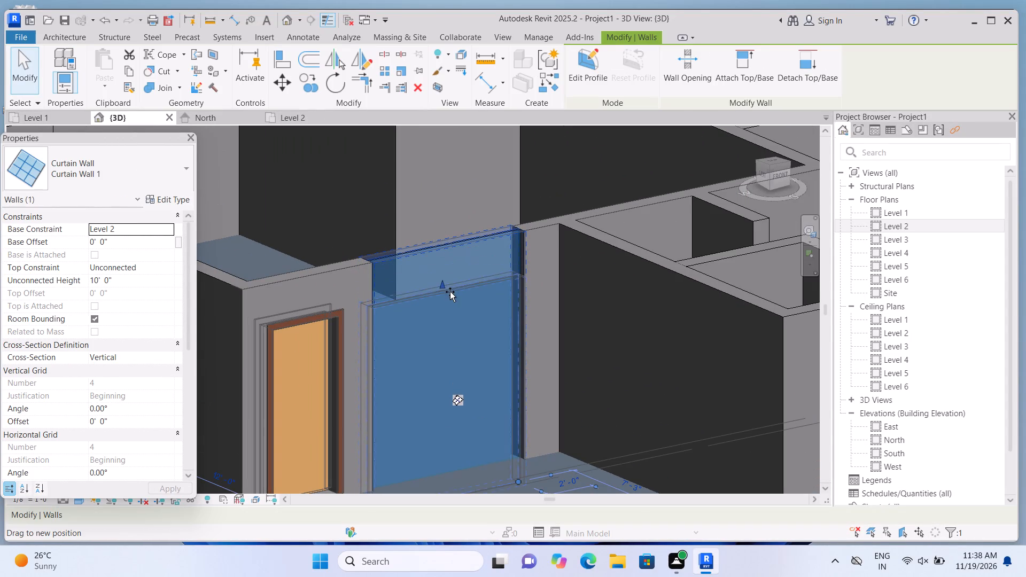
pyautogui.moveTo(450, 292); pyautogui.dragTo(450, 293)
pyautogui.scroll(-3, 450, 310)
pyautogui.scroll(2, 457, 437)
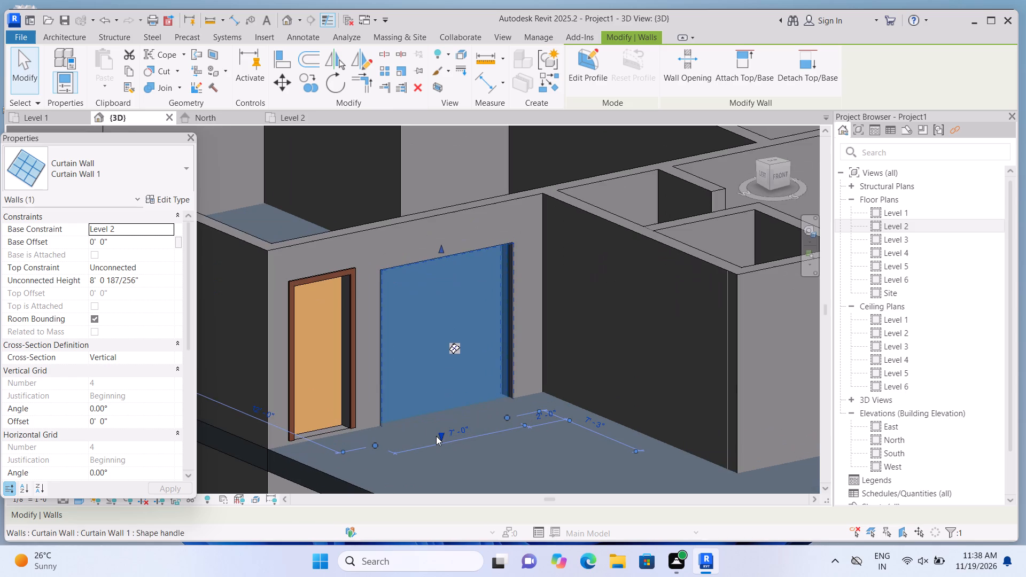
# Raise the bottom edge of the Level 2 curtain wall to a base offset of about 2'-9 3/4".
pyautogui.moveTo(442, 431); pyautogui.dragTo(443, 383)
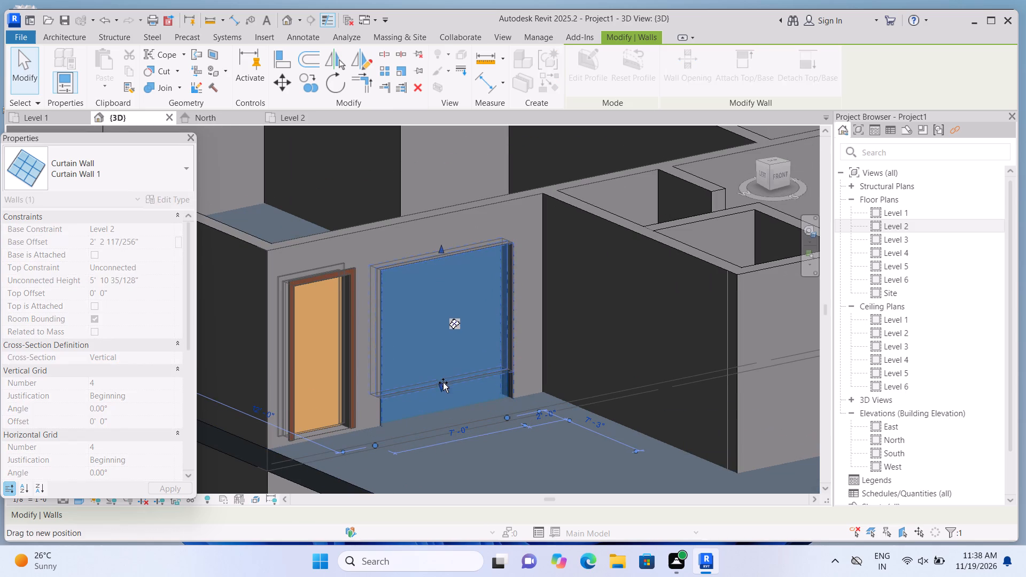
pyautogui.moveTo(443, 383); pyautogui.dragTo(444, 370)
pyautogui.scroll(-1, 444, 370)
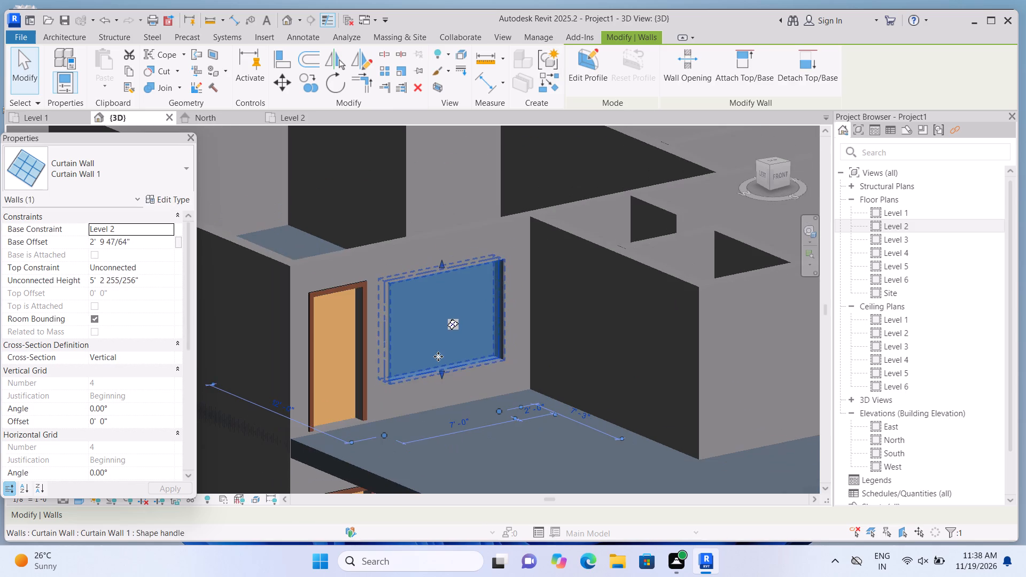
# Place a vertical curtain grid line at the middle of the Level 2 curtain wall, 3'-6" from each side.
pyautogui.click(81, 35)
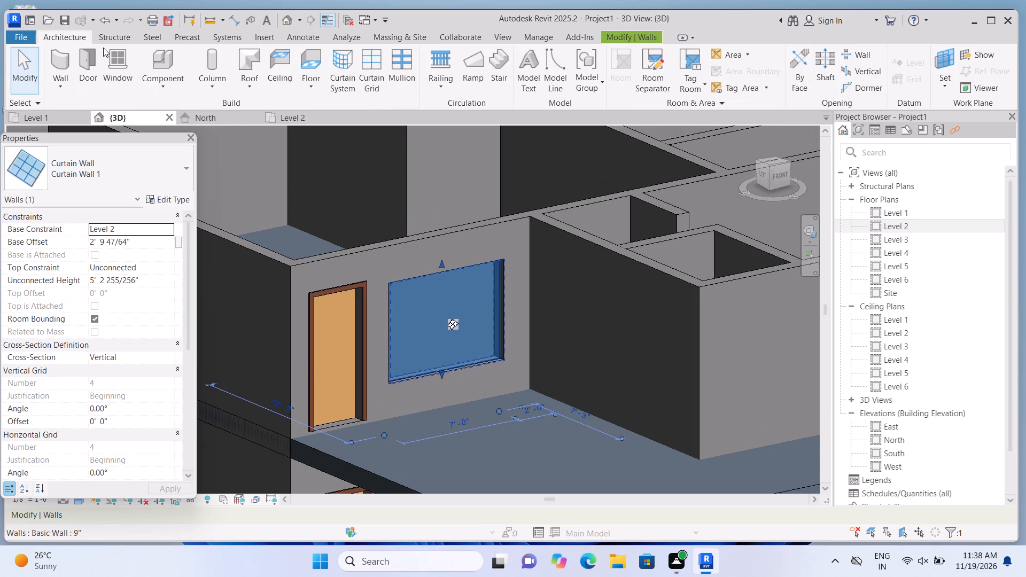
pyautogui.click(375, 84)
pyautogui.scroll(3, 452, 303)
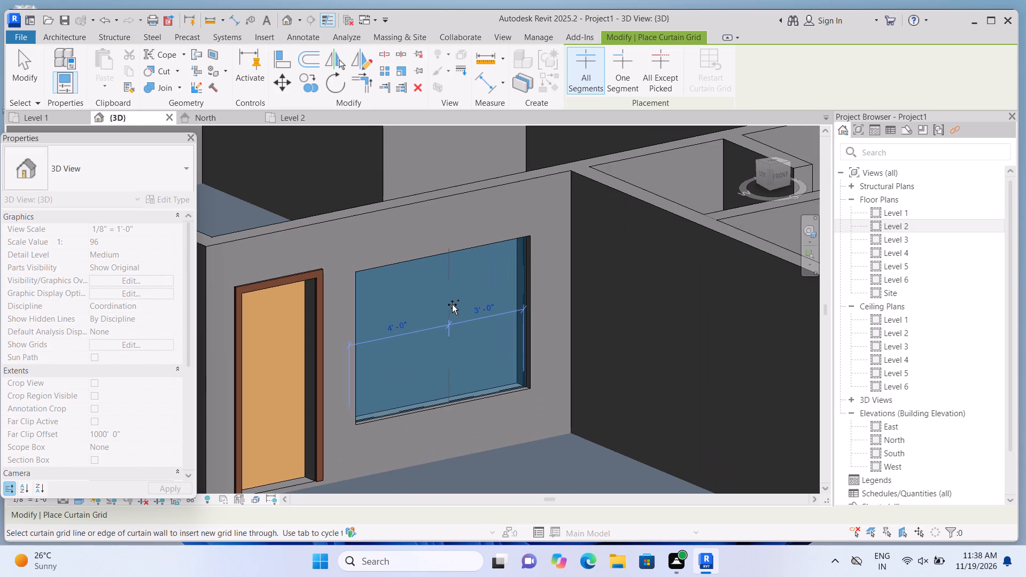
pyautogui.click(439, 307)
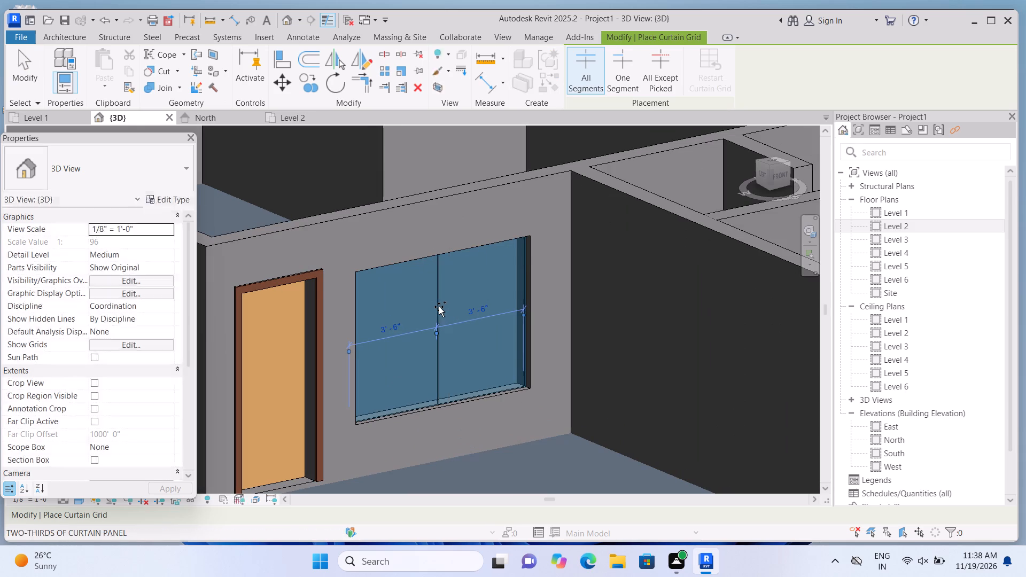
# Add 2.5" x 5" rectangular mullions to the Level 2 curtain wall's centre grid line and all four edges.
pyautogui.click(77, 36)
pyautogui.click(406, 80)
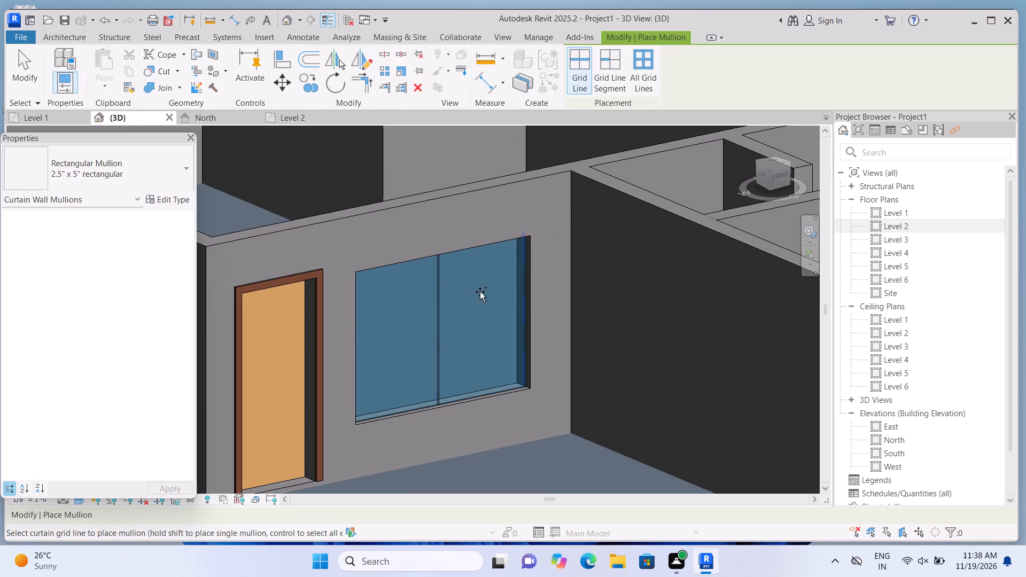
pyautogui.click(454, 315)
pyautogui.click(484, 264)
pyautogui.click(514, 290)
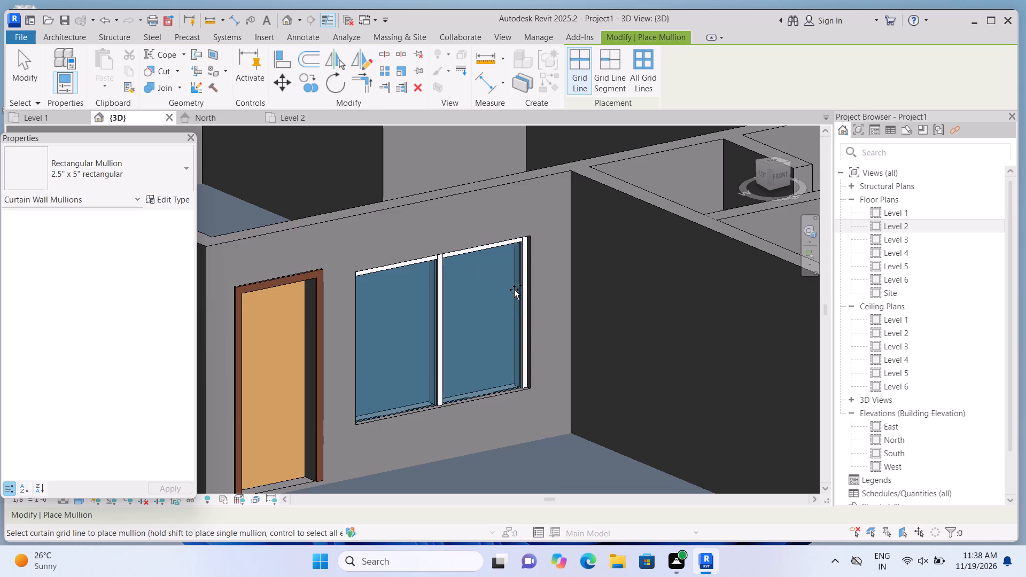
pyautogui.click(489, 383)
pyautogui.click(379, 356)
pyautogui.scroll(-4, 386, 344)
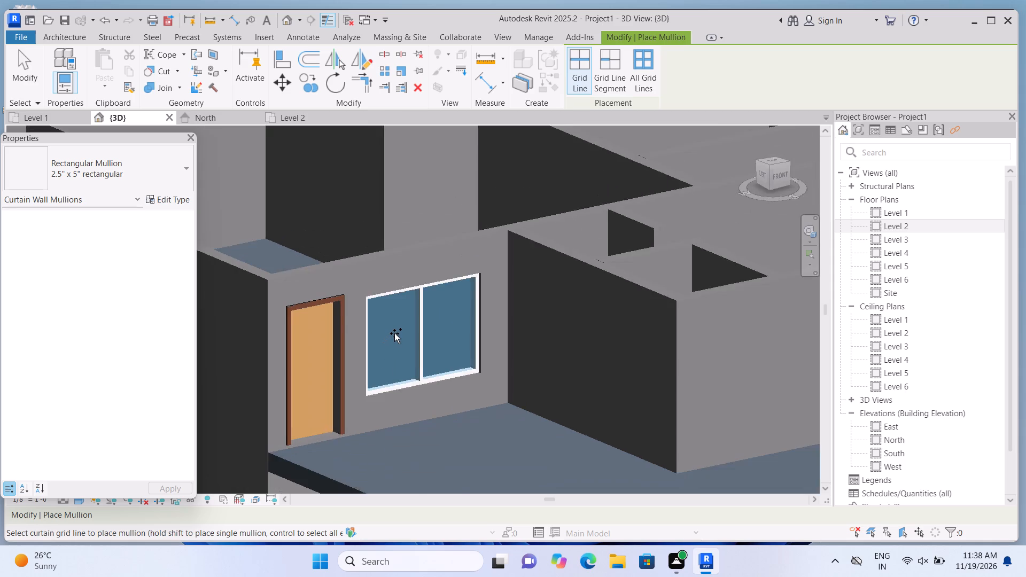
pyautogui.scroll(-1, 394, 333)
pyautogui.press('Escape')
pyautogui.scroll(-5, 394, 333)
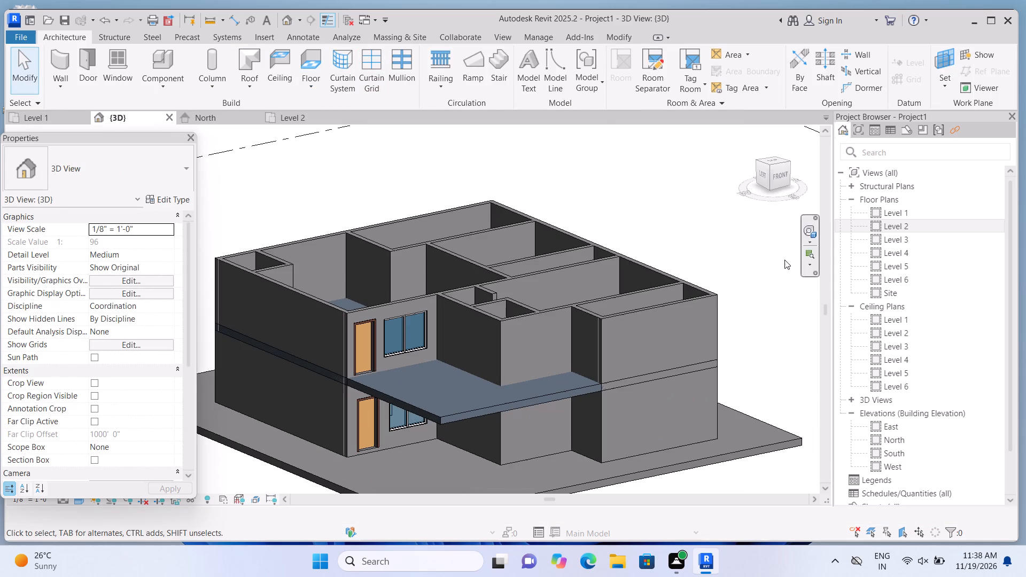
# Open the Level 3 floor plan and set its underlay base level to Level 2.
pyautogui.doubleClick(872, 241)
pyautogui.scroll(-2, 393, 409)
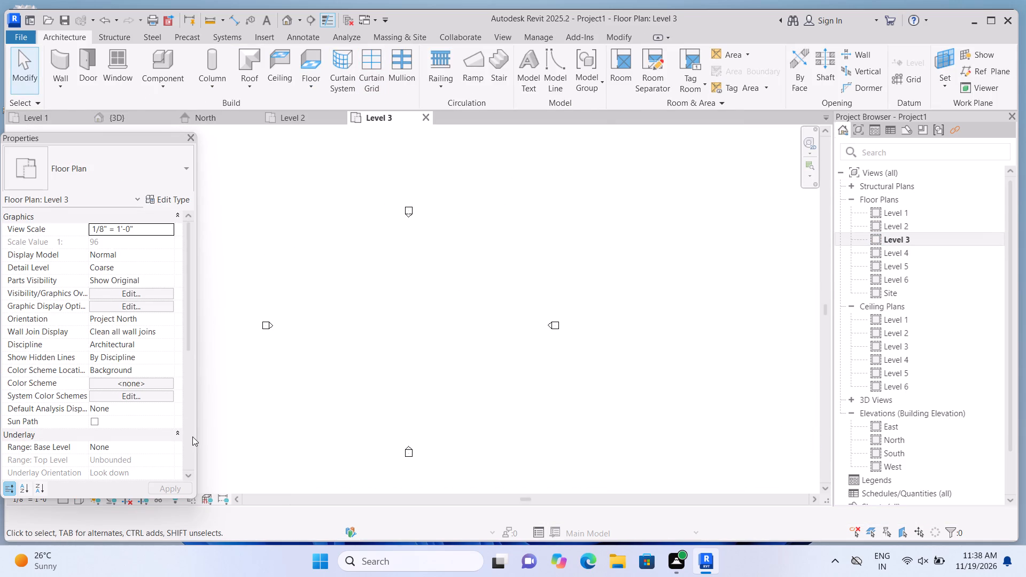
pyautogui.scroll(2, 192, 436)
pyautogui.doubleClick(175, 434)
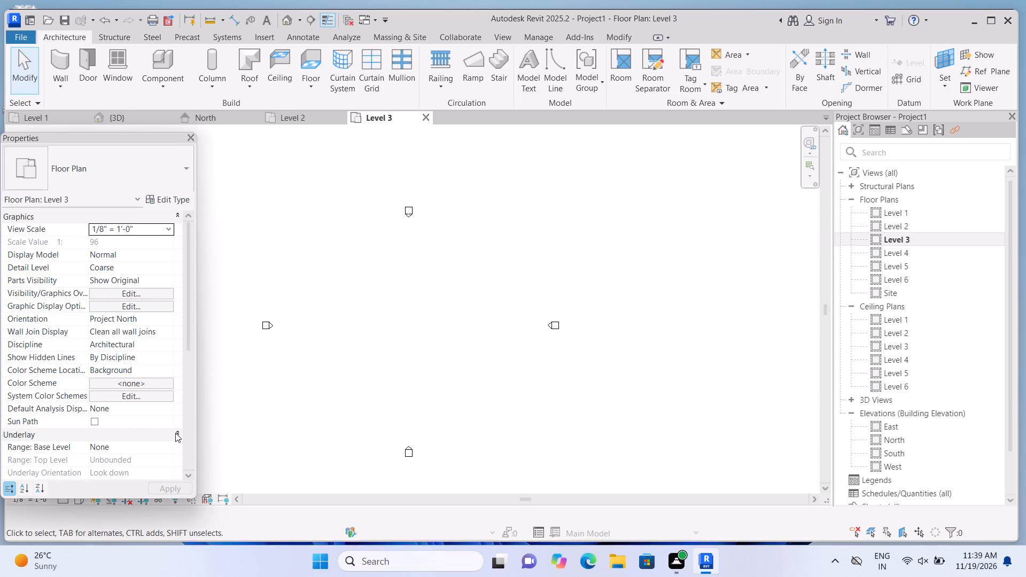
pyautogui.click(176, 433)
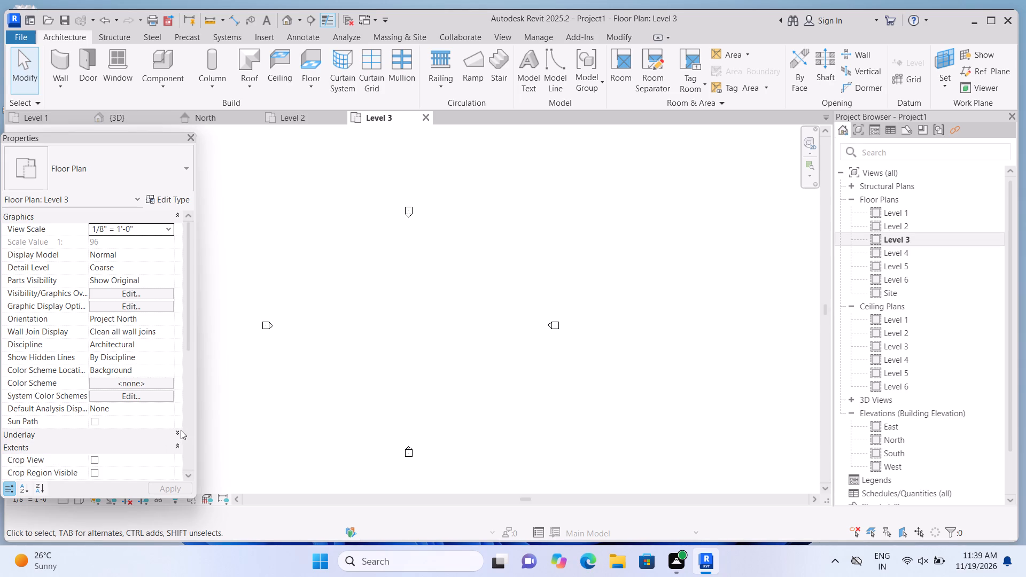
pyautogui.click(173, 428)
pyautogui.click(177, 430)
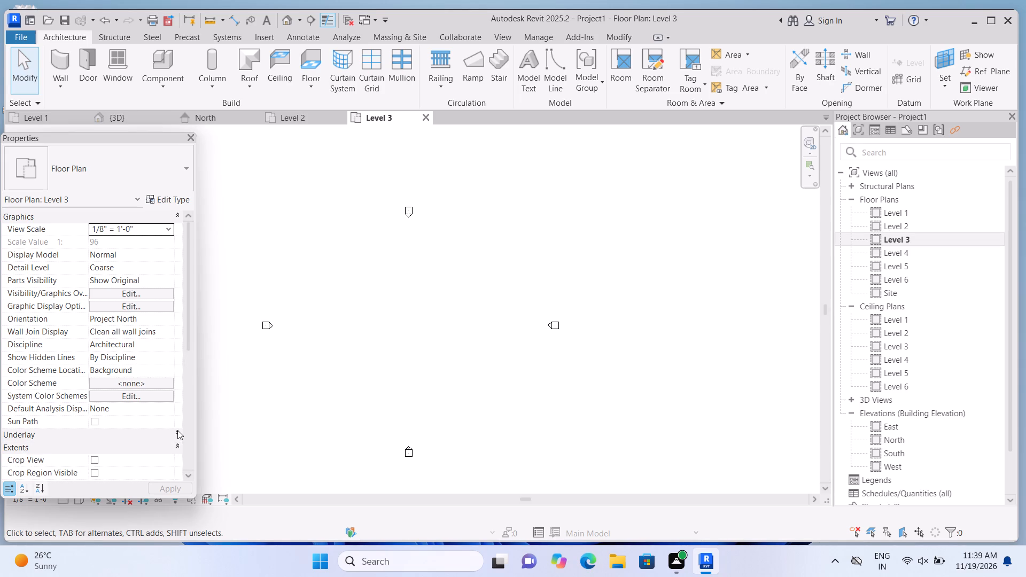
pyautogui.click(177, 430)
pyautogui.click(165, 449)
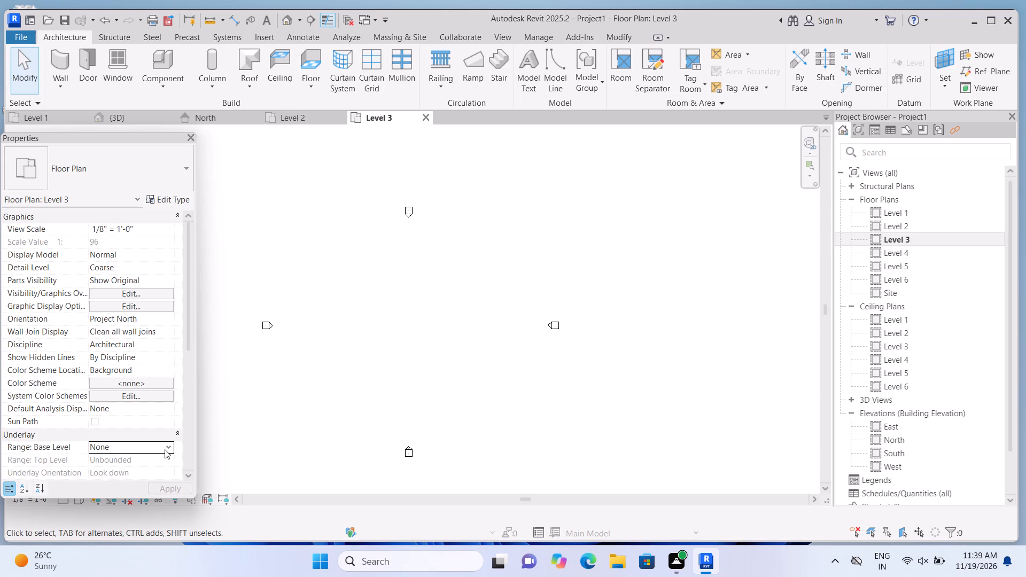
pyautogui.click(120, 481)
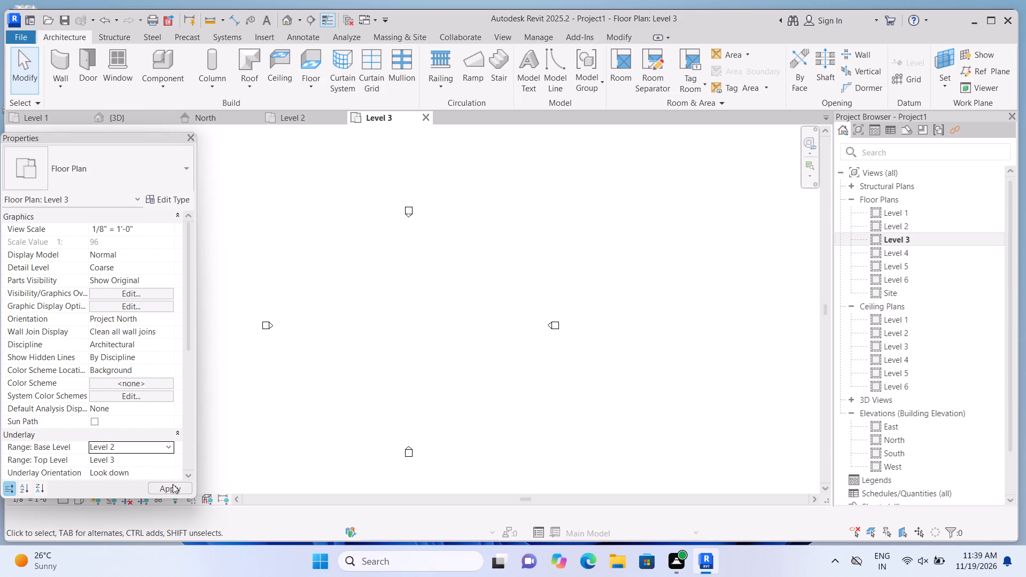
pyautogui.click(170, 486)
pyautogui.scroll(9, 248, 414)
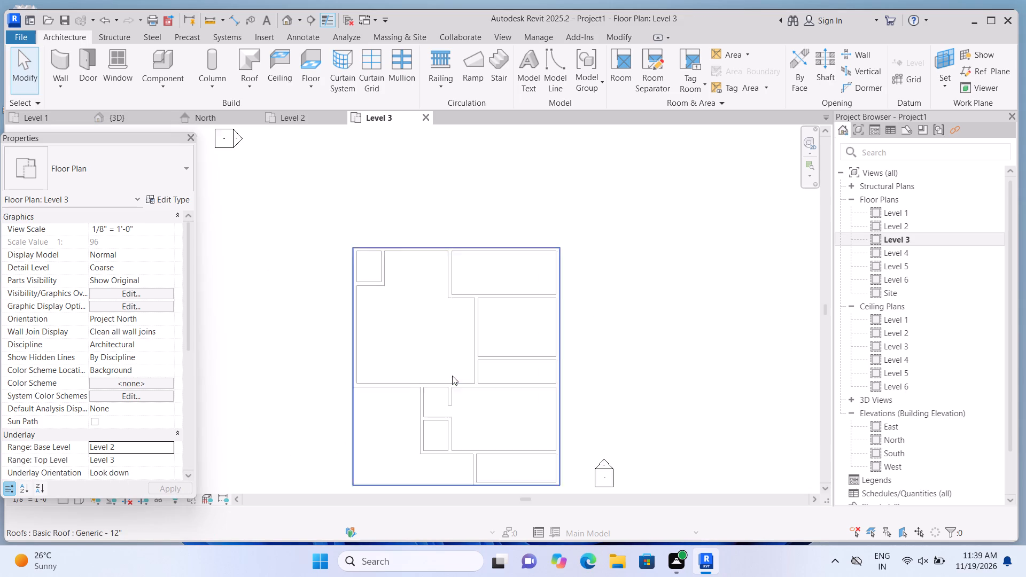
# Create a Generic - 12" roof by footprint on Level 3, using a slope-defining rectangle along the building's outer wall corners.
pyautogui.scroll(5, 452, 376)
pyautogui.scroll(-8, 368, 266)
pyautogui.scroll(2, 282, 297)
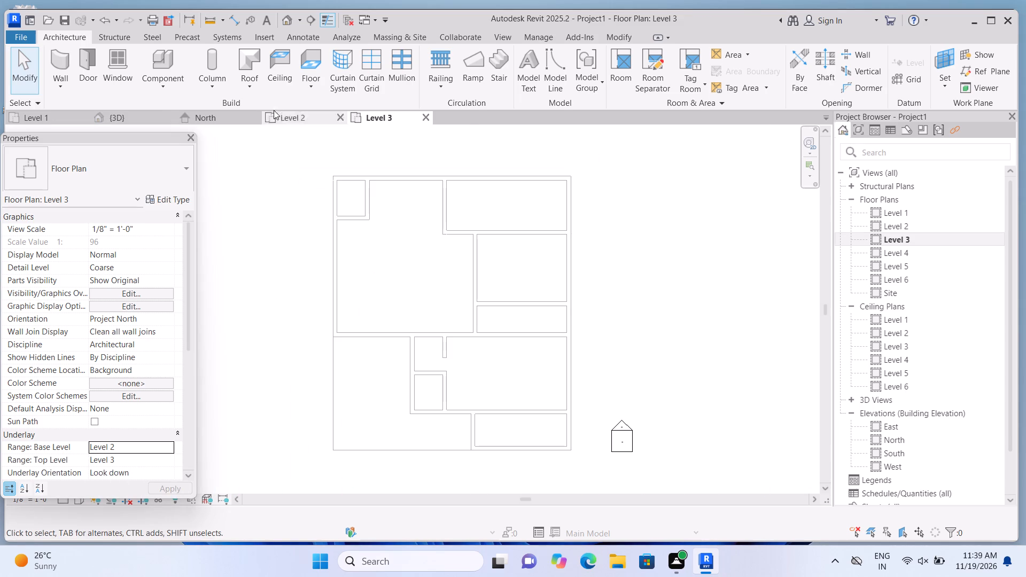
pyautogui.click(257, 91)
pyautogui.click(263, 118)
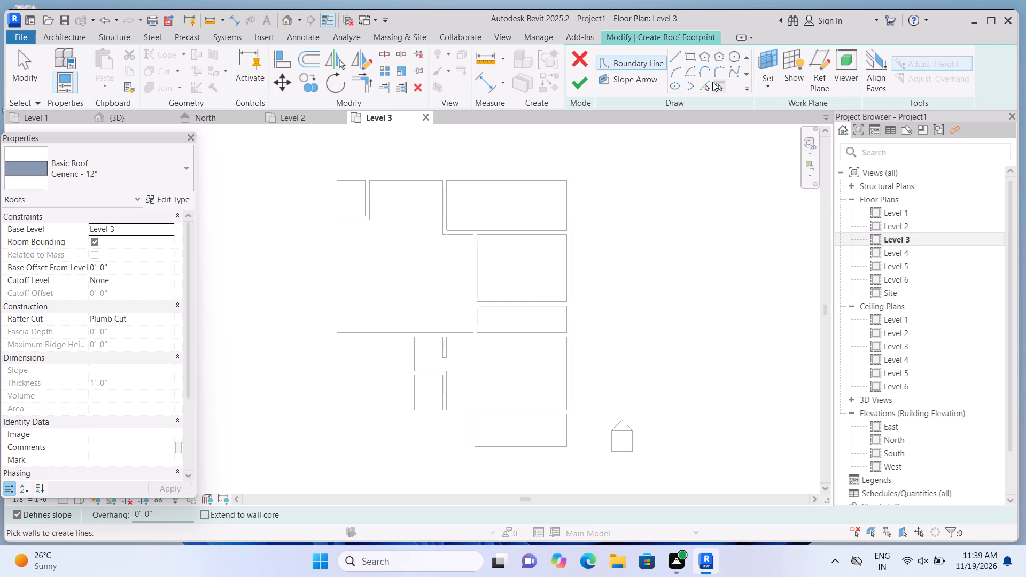
pyautogui.click(687, 59)
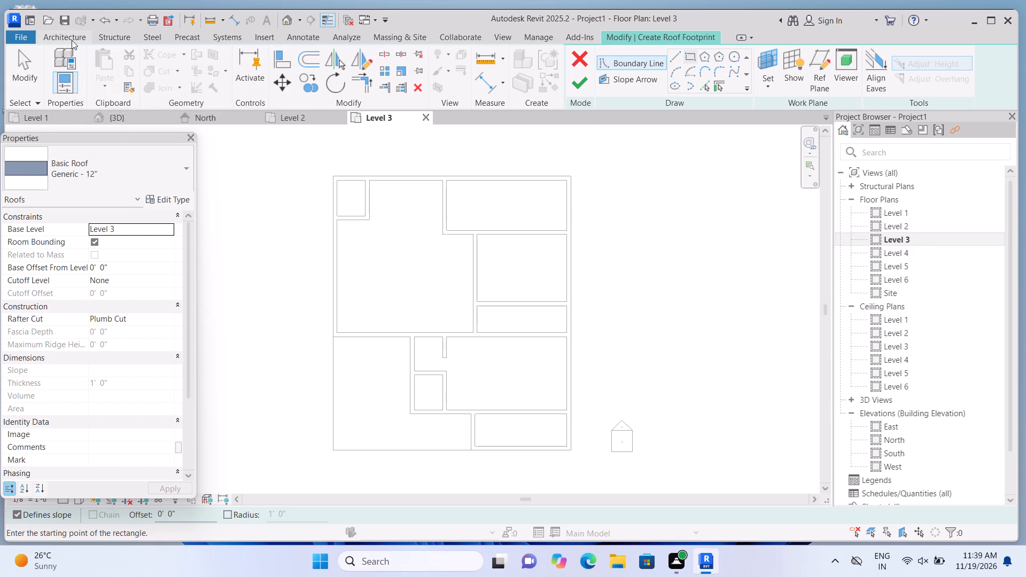
pyautogui.click(689, 56)
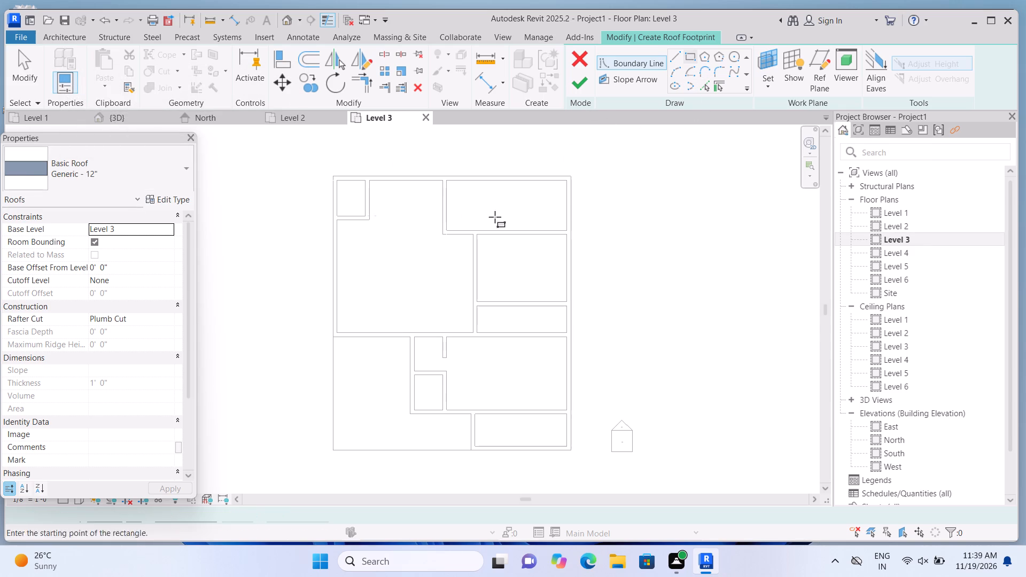
pyautogui.scroll(5, 368, 205)
pyautogui.click(318, 167)
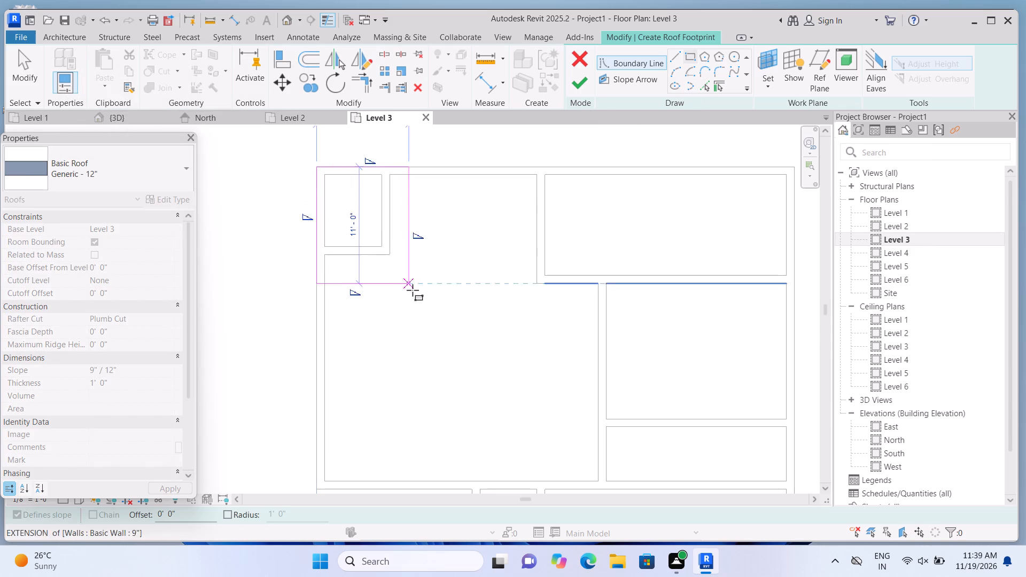
pyautogui.scroll(-9, 413, 293)
pyautogui.scroll(9, 492, 421)
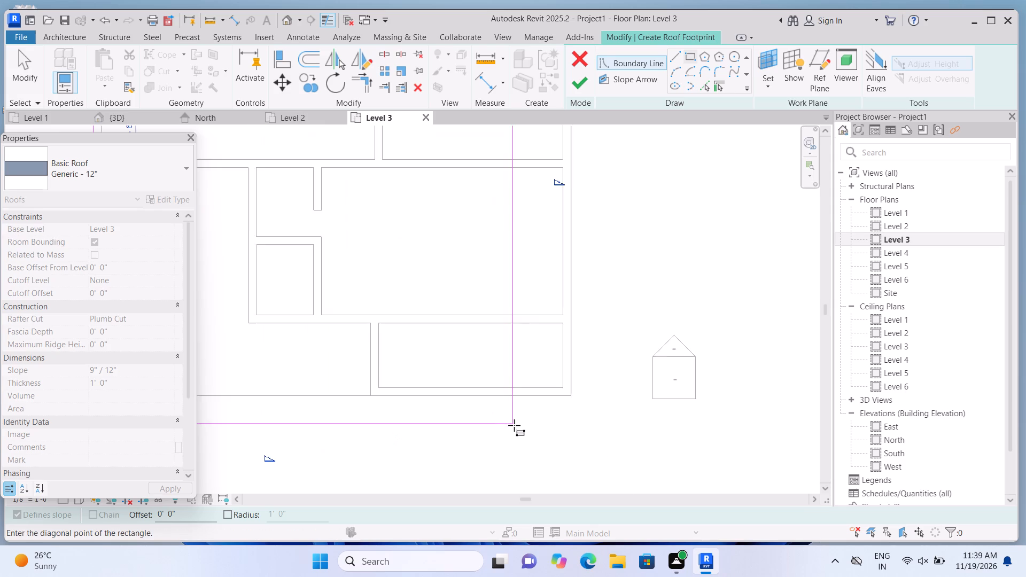
pyautogui.scroll(2, 514, 425)
pyautogui.doubleClick(585, 391)
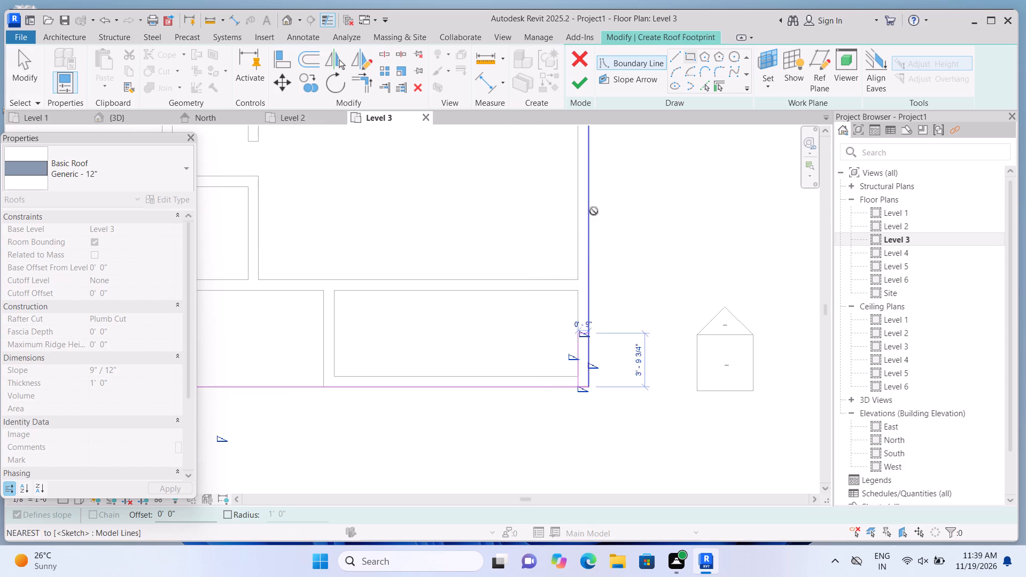
pyautogui.click(580, 84)
pyautogui.scroll(-8, 591, 320)
pyautogui.moveTo(616, 290); pyautogui.dragTo(616, 329, button='middle')
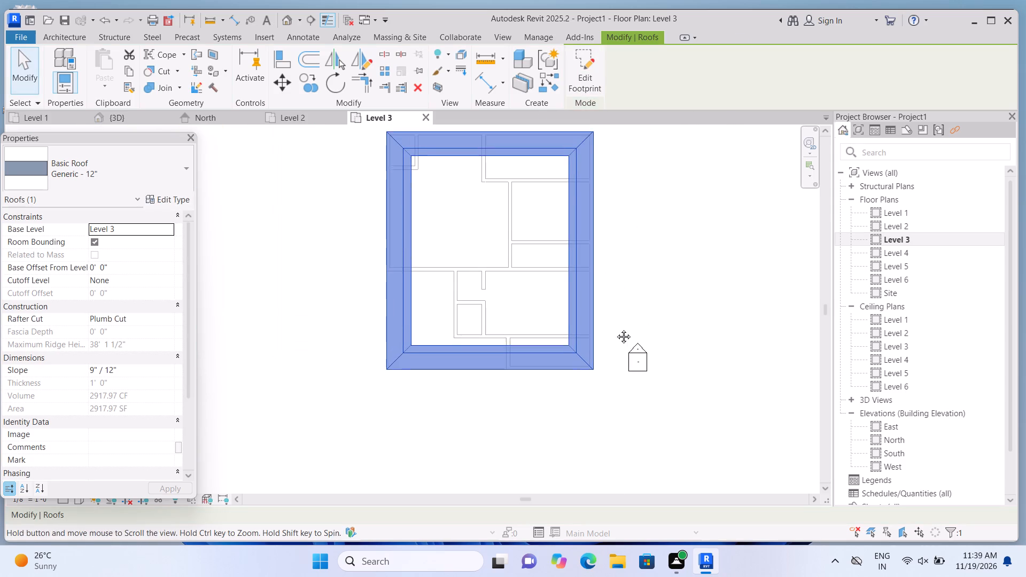
pyautogui.moveTo(616, 329); pyautogui.dragTo(616, 339, button='middle')
pyautogui.scroll(2, 578, 184)
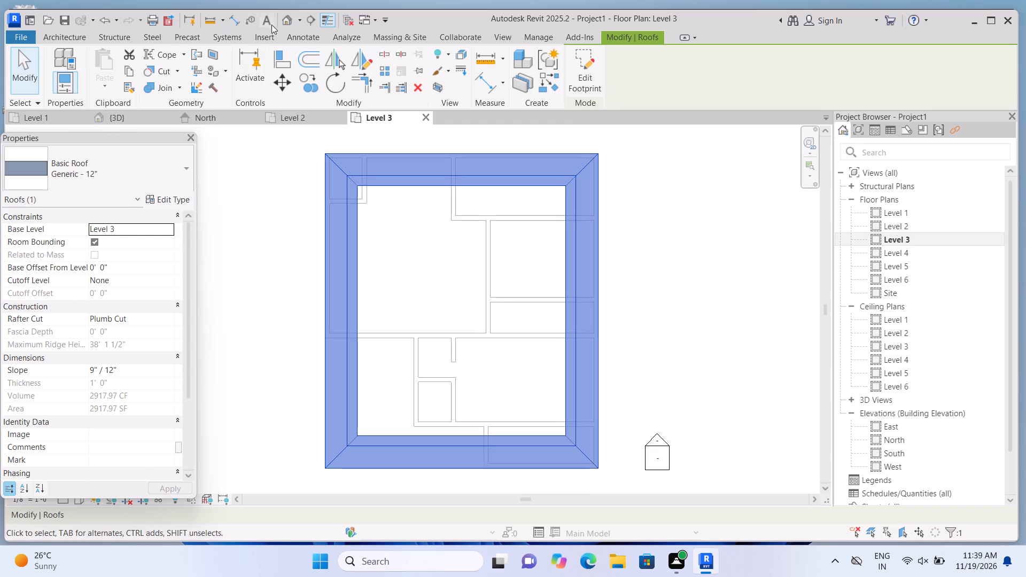
# Set the Level 3 roof's slope to 0 in the 3D view to make it a flat slab.
pyautogui.click(287, 17)
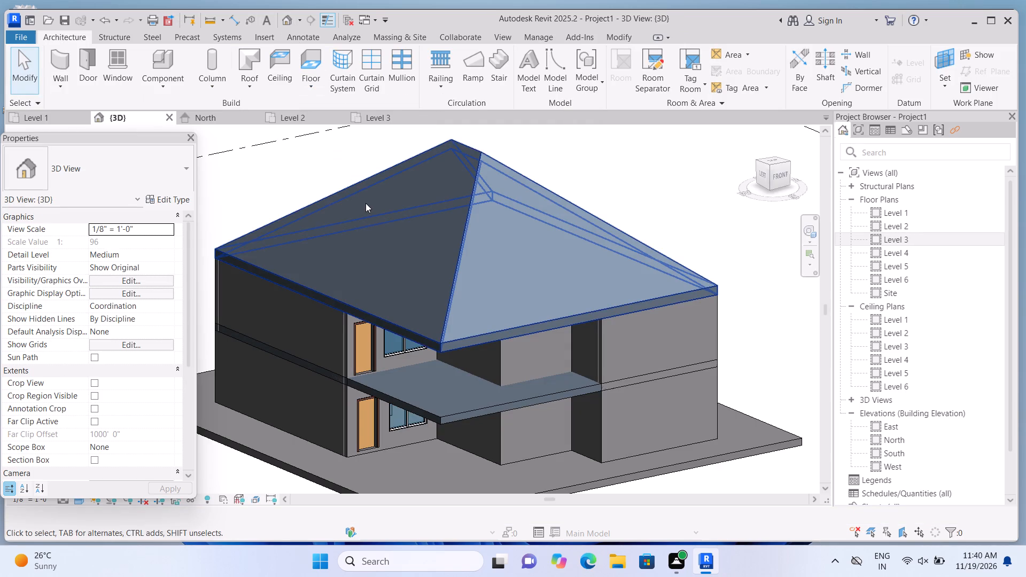
pyautogui.scroll(-1, 371, 205)
pyautogui.click(376, 216)
pyautogui.scroll(1, 249, 295)
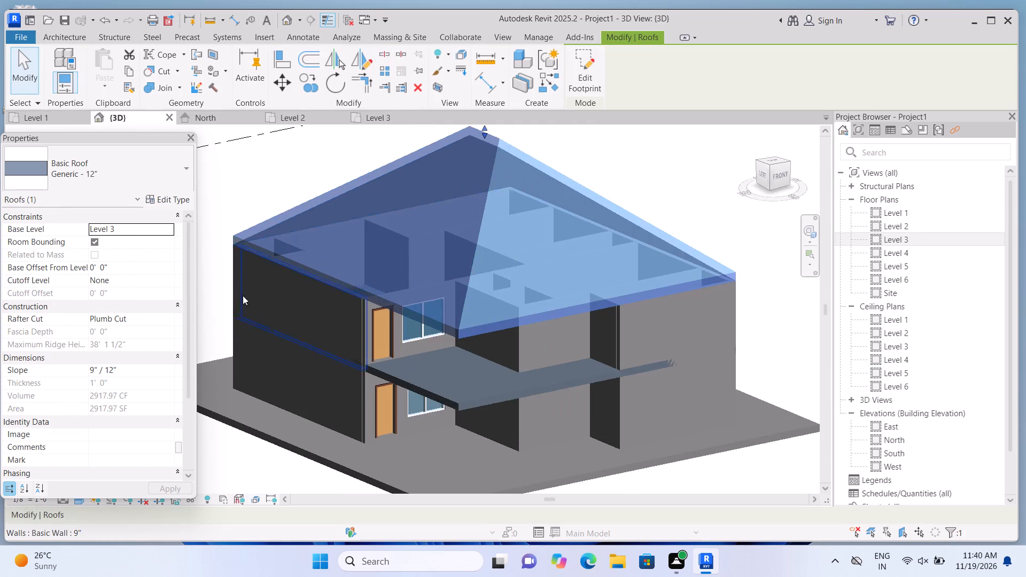
pyautogui.click(124, 369)
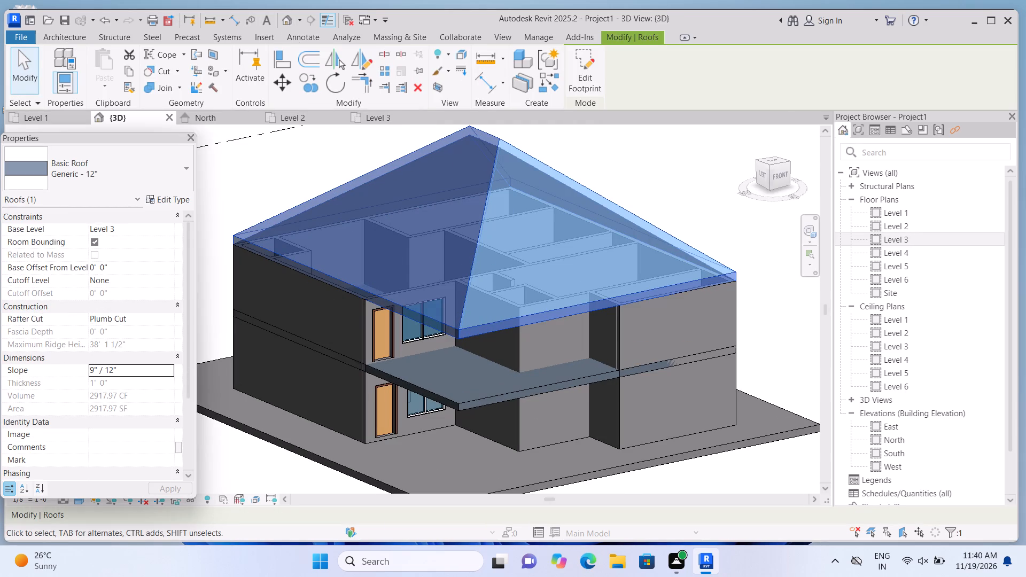
pyautogui.press('BackSpace')
pyautogui.press('0')
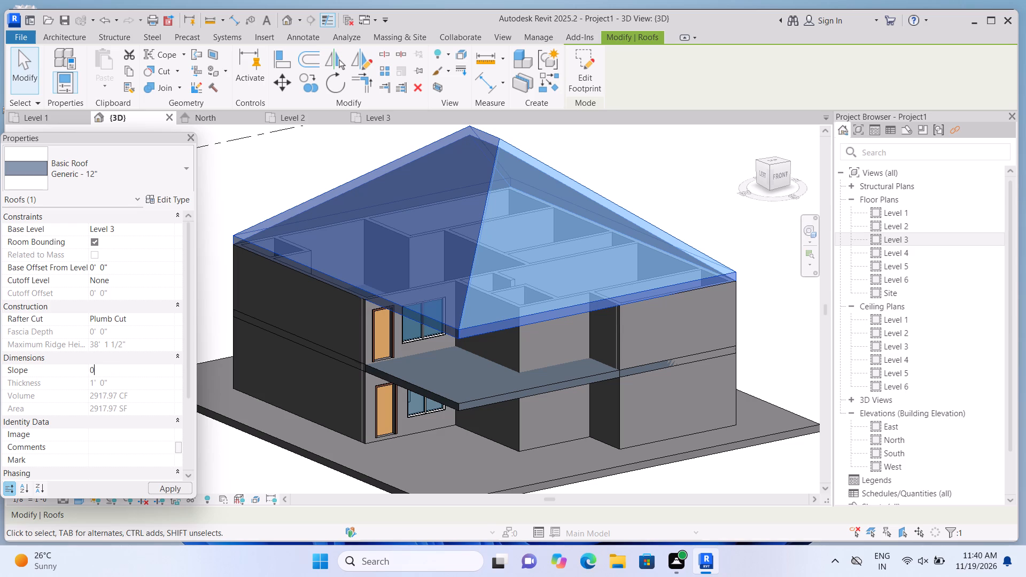
pyautogui.press('Return')
pyautogui.scroll(-3, 374, 322)
pyautogui.click(341, 223)
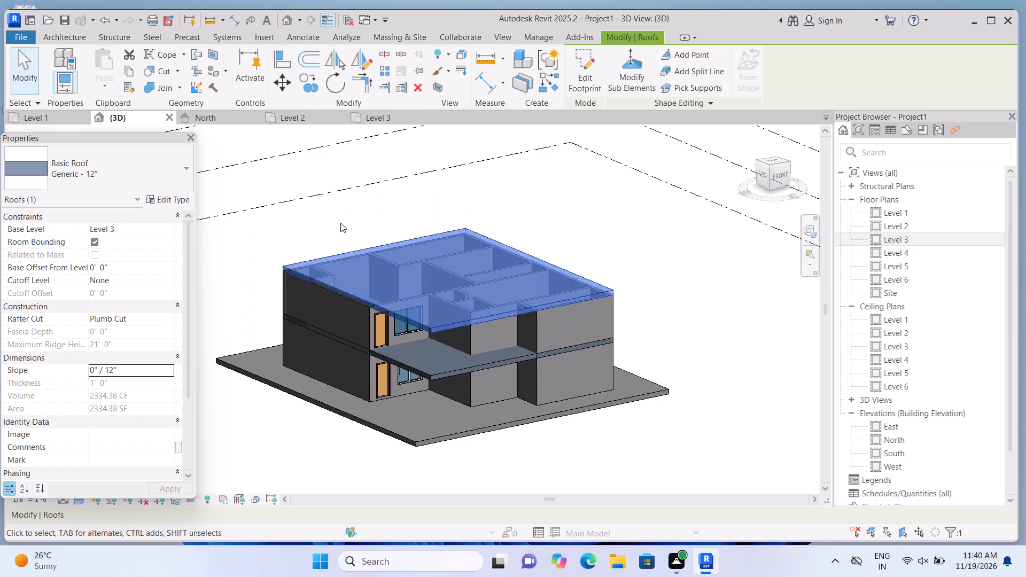
# Examine the two-storey building in 3D from the front and left side, checking the flat roof, walls and openings.
pyautogui.scroll(4, 184, 408)
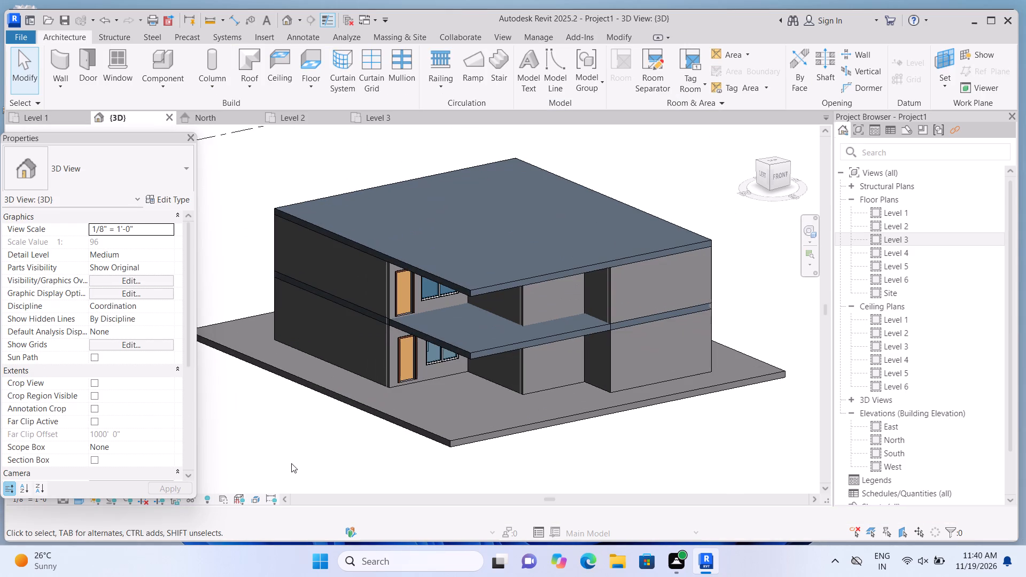
pyautogui.keyDown('shift'); pyautogui.moveTo(287, 463); pyautogui.dragTo(363, 453, button='middle'); pyautogui.keyUp('shift')
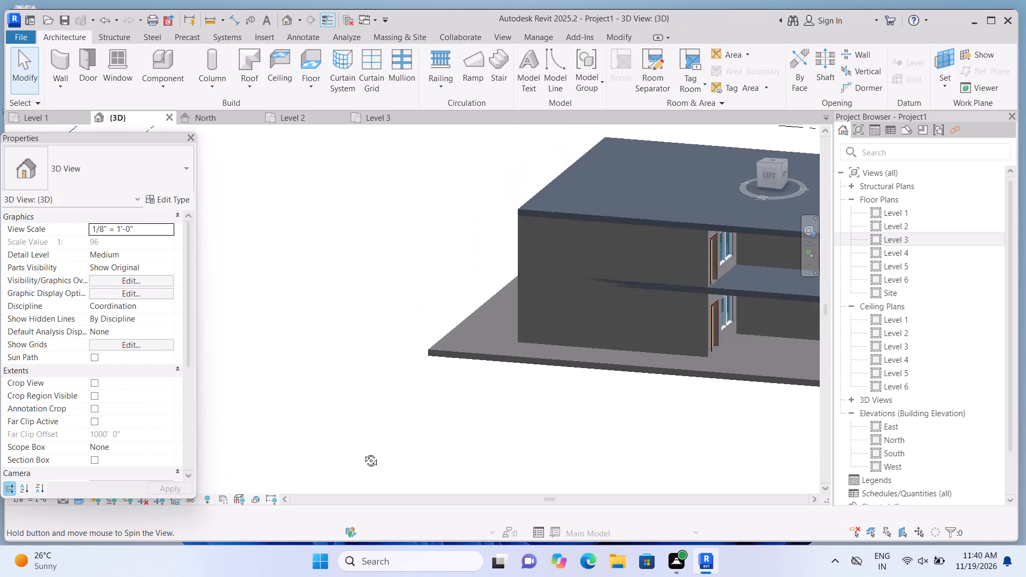
pyautogui.keyDown('shift'); pyautogui.moveTo(363, 453); pyautogui.dragTo(324, 453, button='middle'); pyautogui.keyUp('shift')
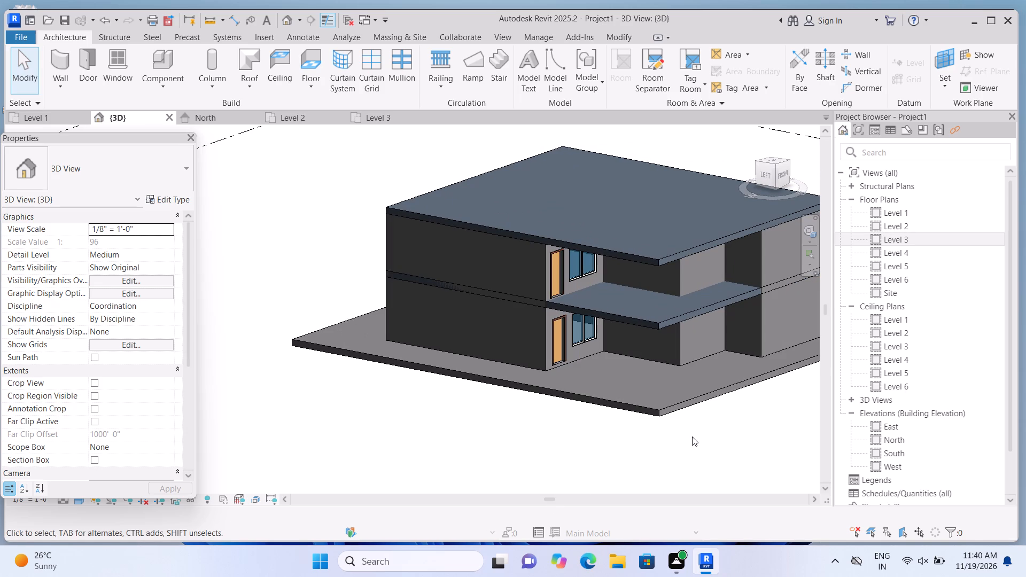
pyautogui.scroll(2, 692, 436)
pyautogui.moveTo(624, 360); pyautogui.dragTo(574, 447, button='middle')
pyautogui.scroll(1, 705, 420)
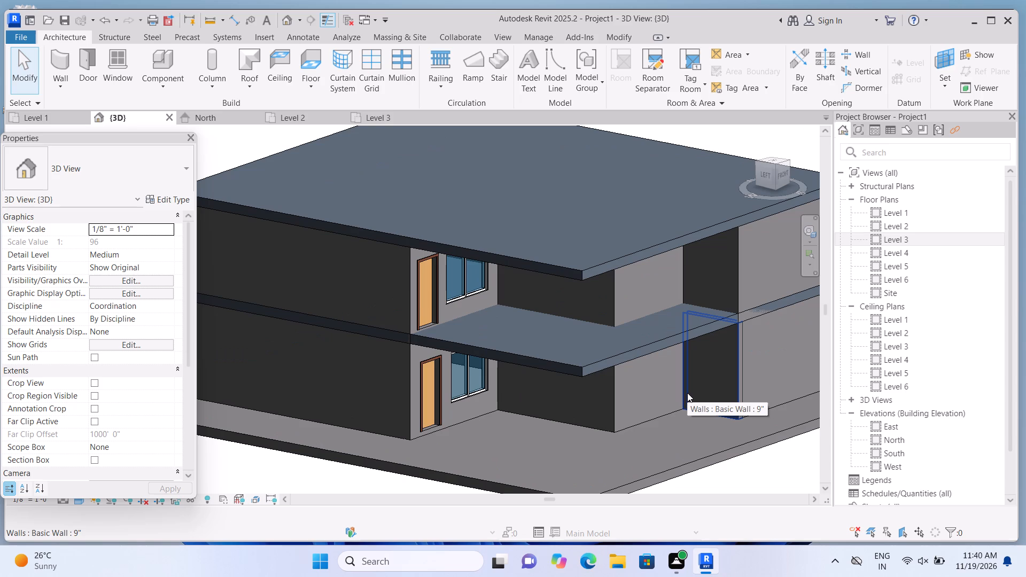
pyautogui.scroll(-3, 687, 393)
pyautogui.scroll(2, 693, 418)
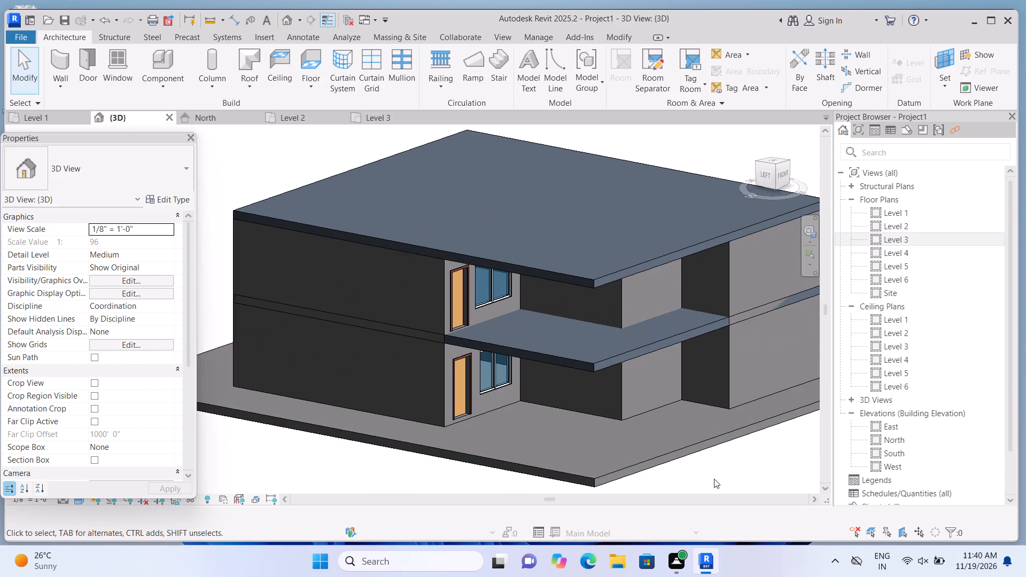
pyautogui.keyDown('shift'); pyautogui.moveTo(709, 473); pyautogui.dragTo(703, 471, button='middle'); pyautogui.keyUp('shift')
pyautogui.keyDown('shift'); pyautogui.moveTo(694, 469); pyautogui.dragTo(682, 447, button='middle'); pyautogui.keyUp('shift')
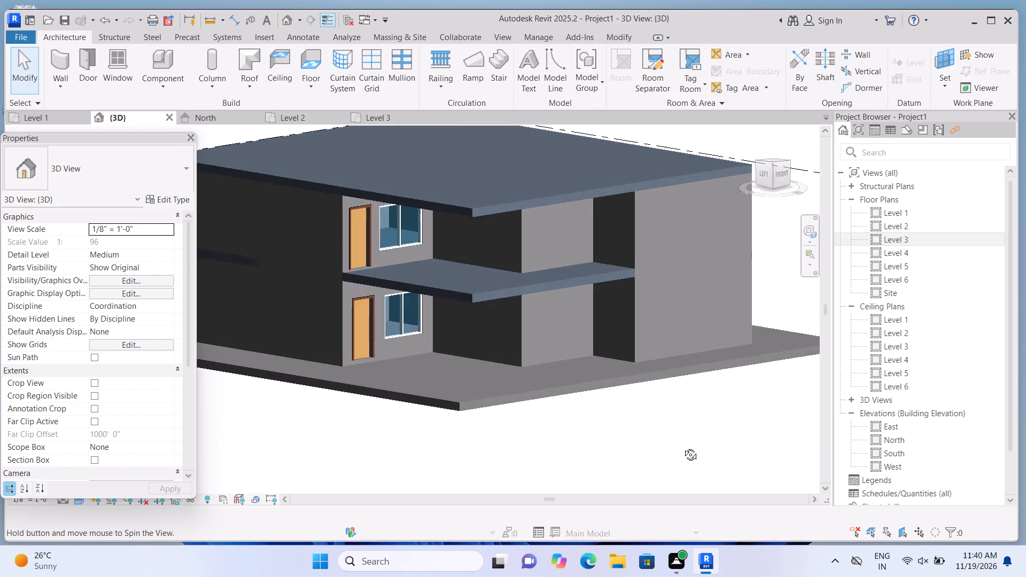
pyautogui.keyDown('shift'); pyautogui.moveTo(682, 447); pyautogui.dragTo(698, 445, button='middle'); pyautogui.keyUp('shift')
pyautogui.keyDown('shift'); pyautogui.moveTo(688, 446); pyautogui.dragTo(662, 451, button='middle'); pyautogui.keyUp('shift')
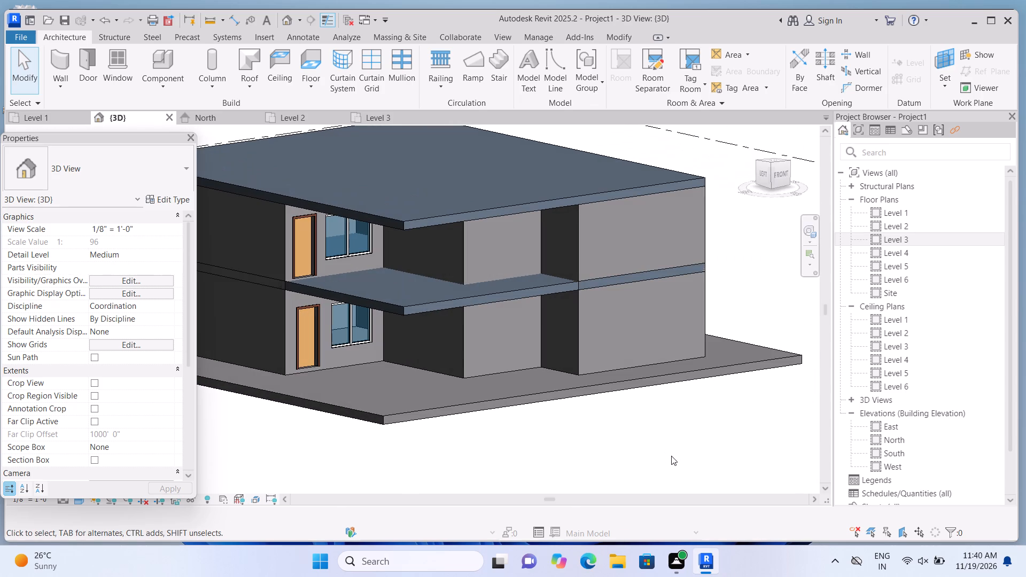
pyautogui.scroll(-2, 674, 450)
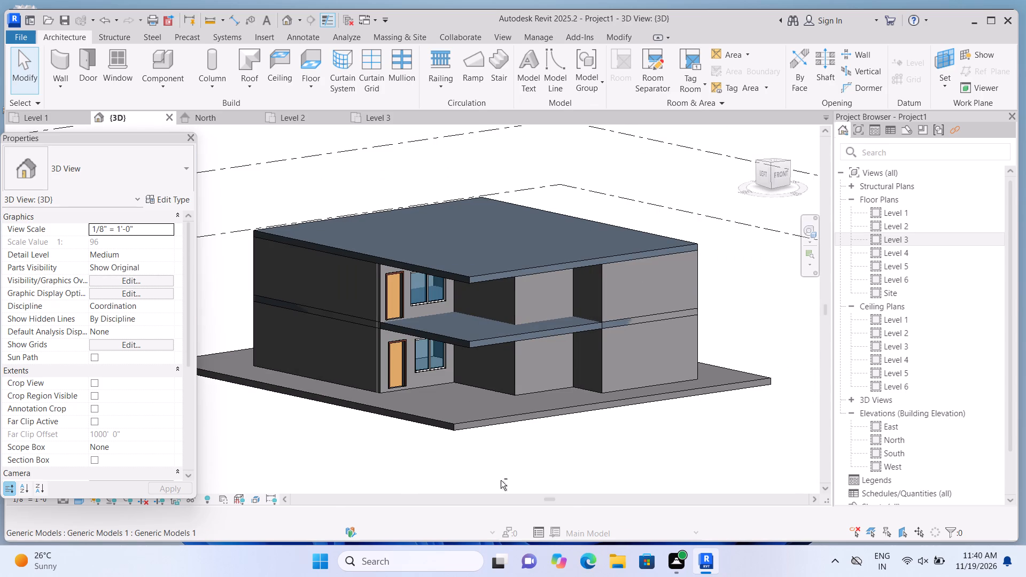
pyautogui.keyDown('shift'); pyautogui.middleClick(498, 434); pyautogui.keyUp('shift')
pyautogui.keyDown('shift'); pyautogui.moveTo(512, 477); pyautogui.dragTo(554, 441, button='middle'); pyautogui.keyUp('shift')
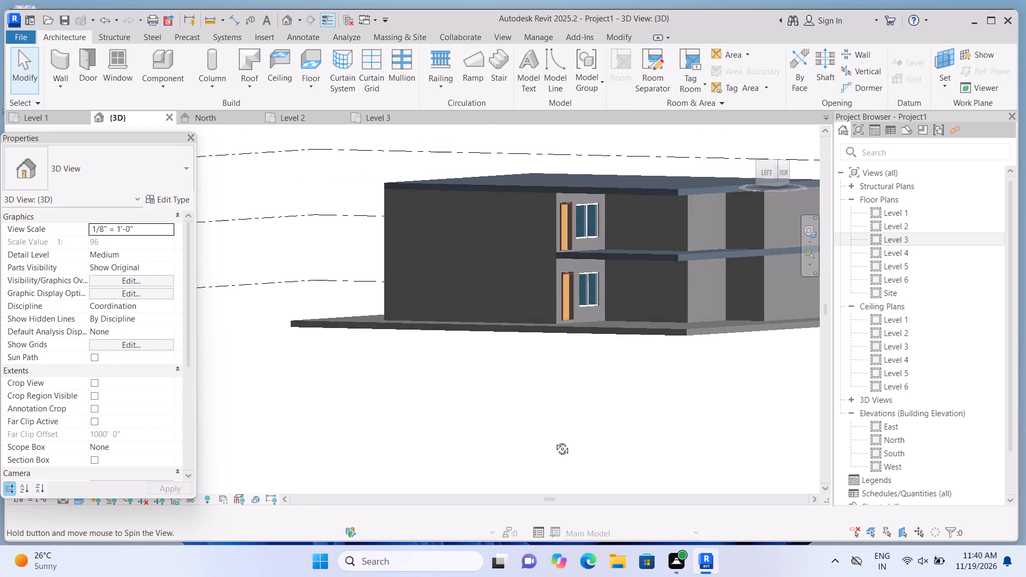
pyautogui.keyDown('shift'); pyautogui.moveTo(554, 441); pyautogui.dragTo(555, 441, button='middle'); pyautogui.keyUp('shift')
pyautogui.moveTo(554, 441); pyautogui.dragTo(512, 451, button='middle')
pyautogui.scroll(2, 522, 435)
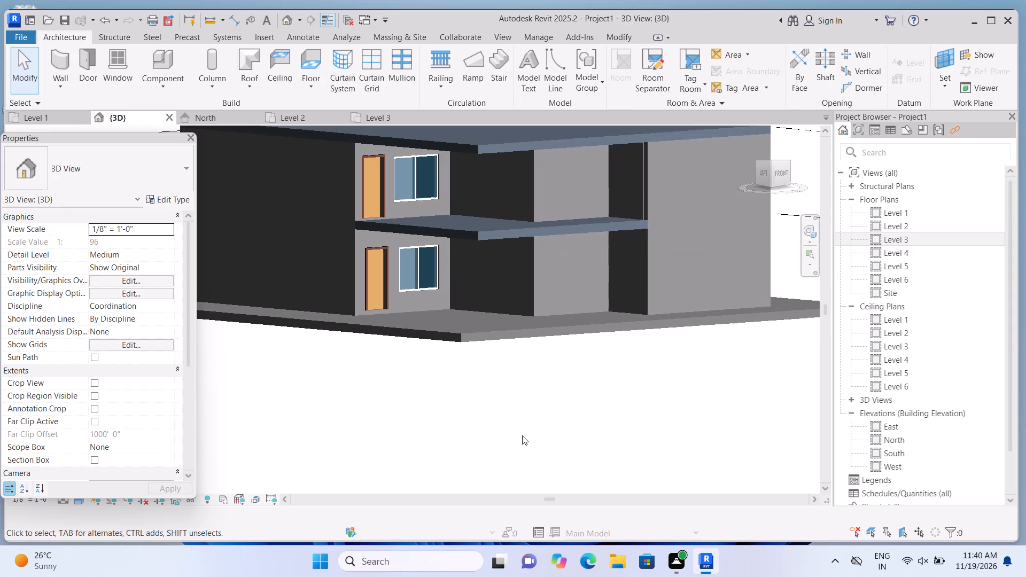
pyautogui.scroll(-1, 540, 455)
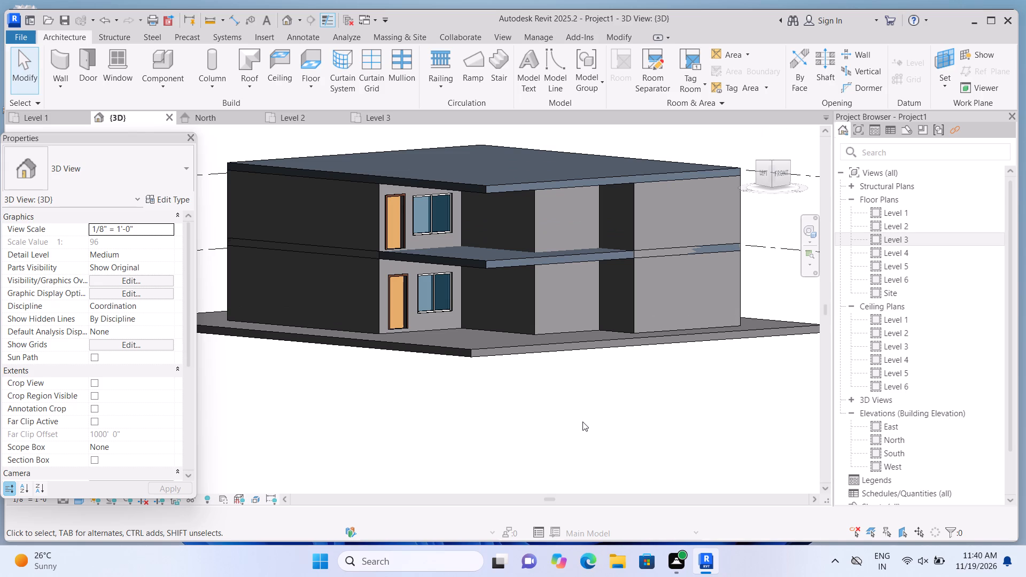
pyautogui.scroll(-2, 582, 420)
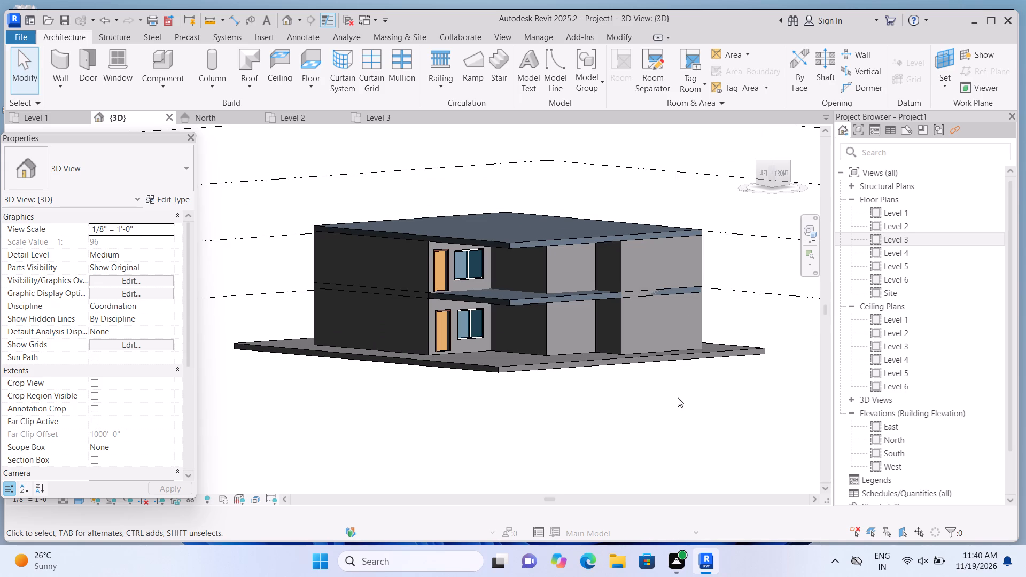
# Delete the Level 1 exterior wall along the south side of the small projecting room at the plan's southeast corner.
pyautogui.doubleClick(895, 229)
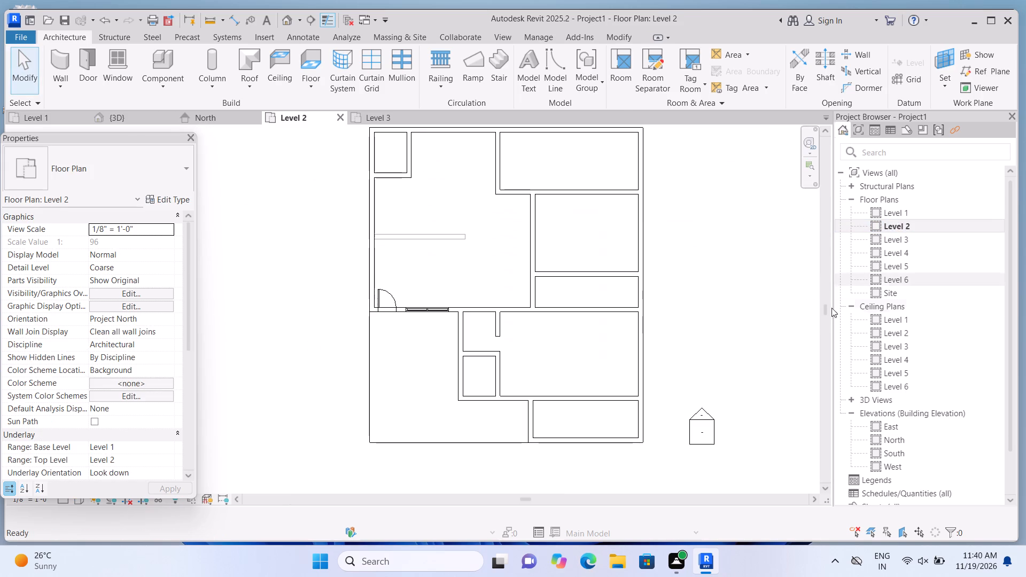
pyautogui.scroll(-1, 757, 356)
pyautogui.scroll(1, 793, 310)
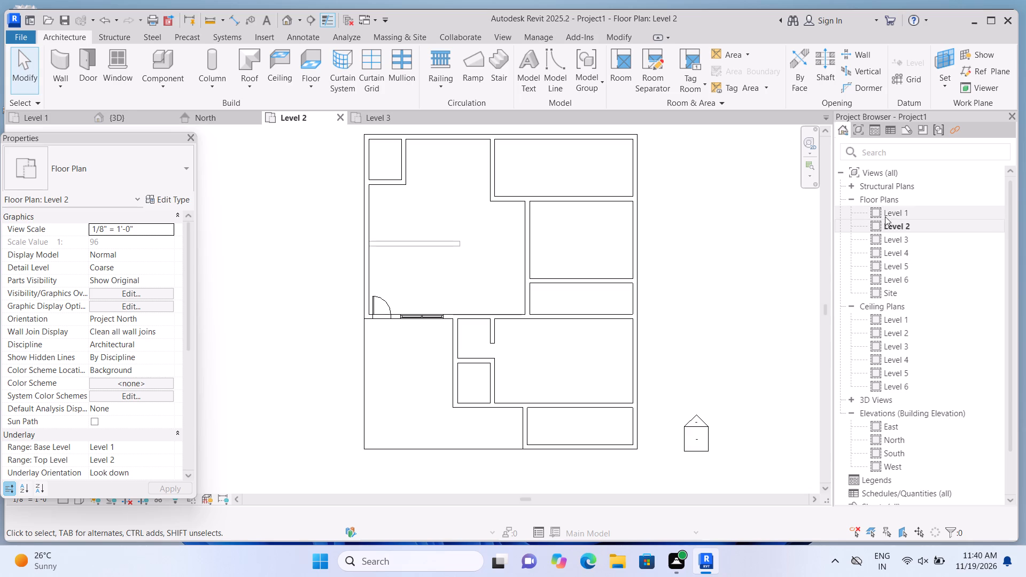
pyautogui.doubleClick(885, 213)
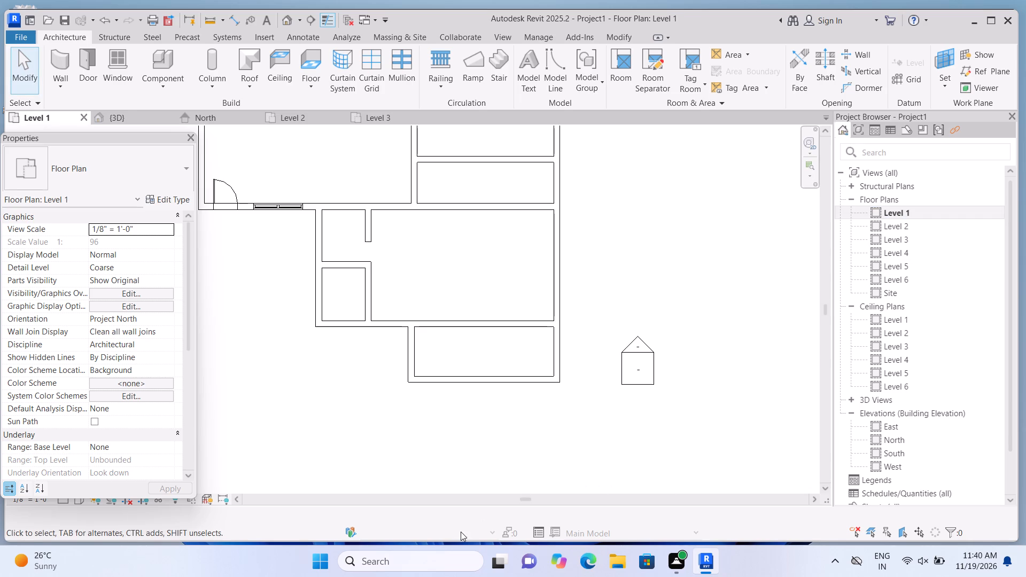
pyautogui.scroll(2, 435, 544)
pyautogui.scroll(1, 445, 339)
pyautogui.moveTo(449, 340); pyautogui.dragTo(463, 351, button='middle')
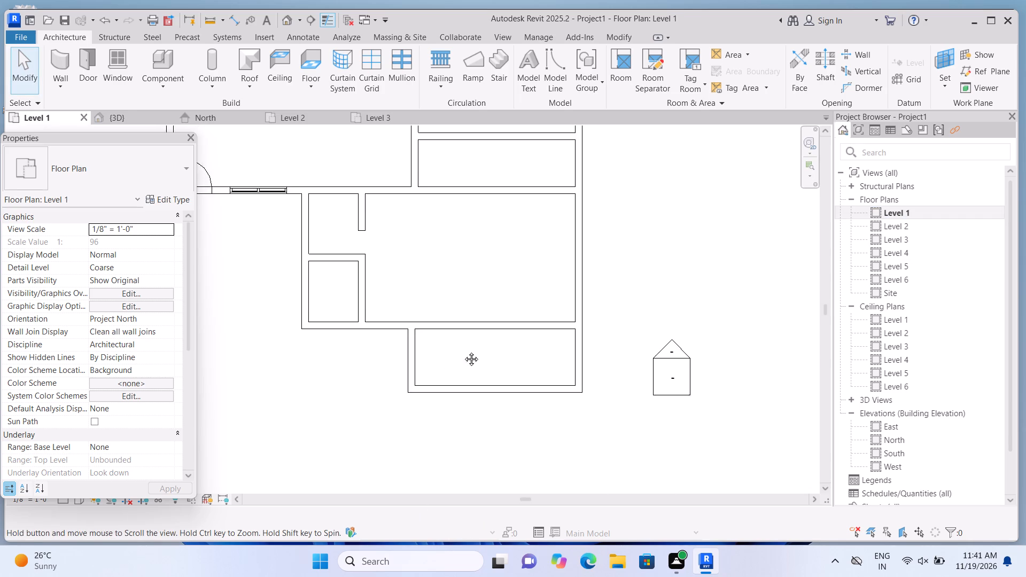
pyautogui.moveTo(463, 351); pyautogui.dragTo(614, 462, button='middle')
pyautogui.moveTo(609, 456); pyautogui.dragTo(572, 376, button='middle')
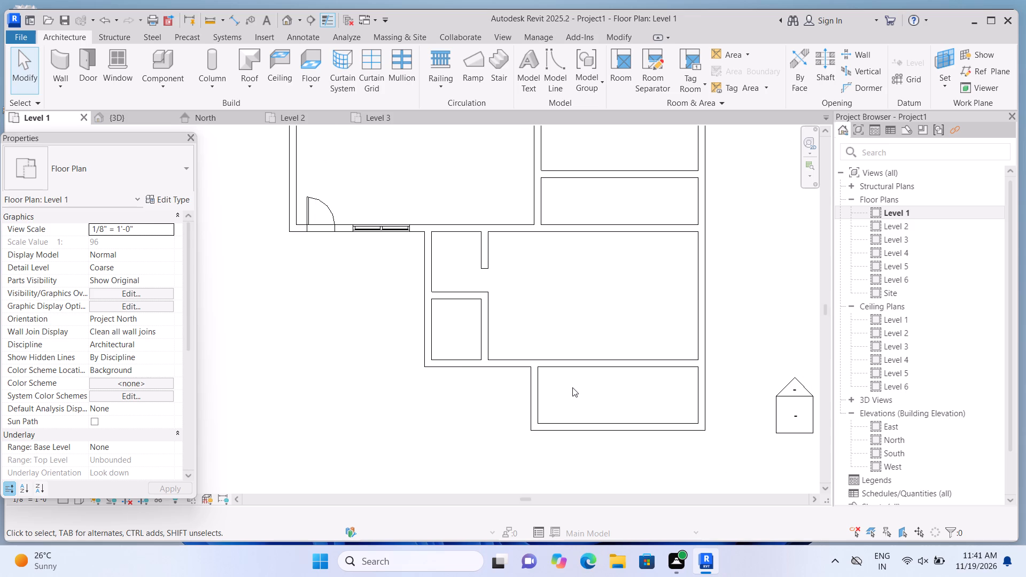
pyautogui.scroll(2, 591, 400)
pyautogui.click(587, 440)
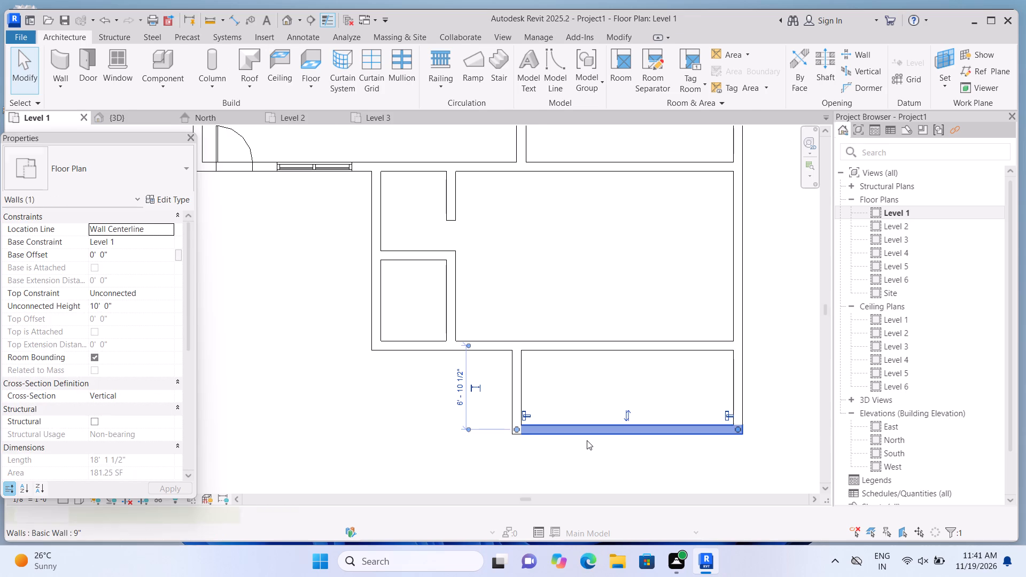
pyautogui.press('BackSpace')
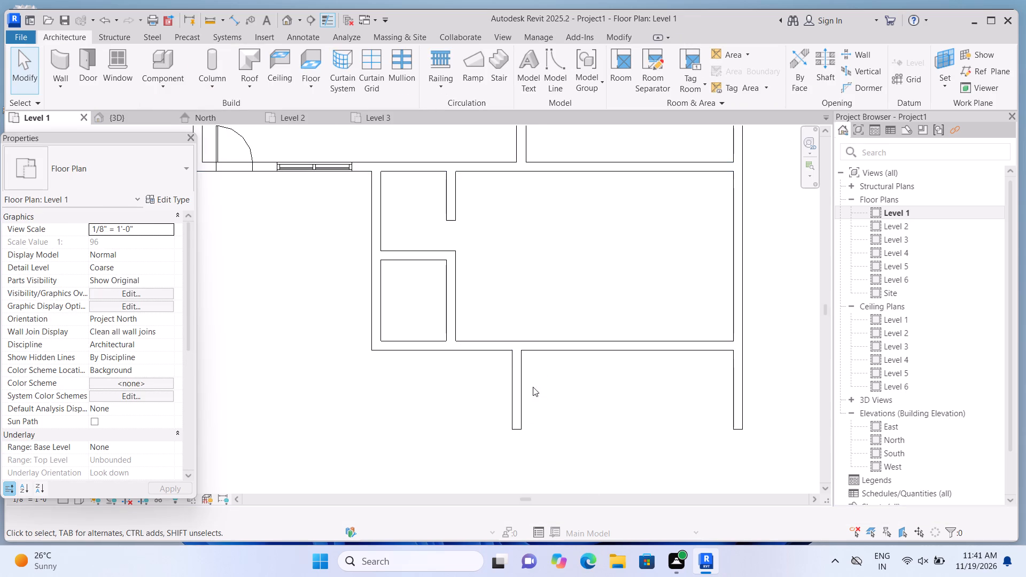
# Delete the Level 2 exterior wall across the front of the projecting room in the 3D view.
pyautogui.click(285, 21)
pyautogui.scroll(1, 708, 326)
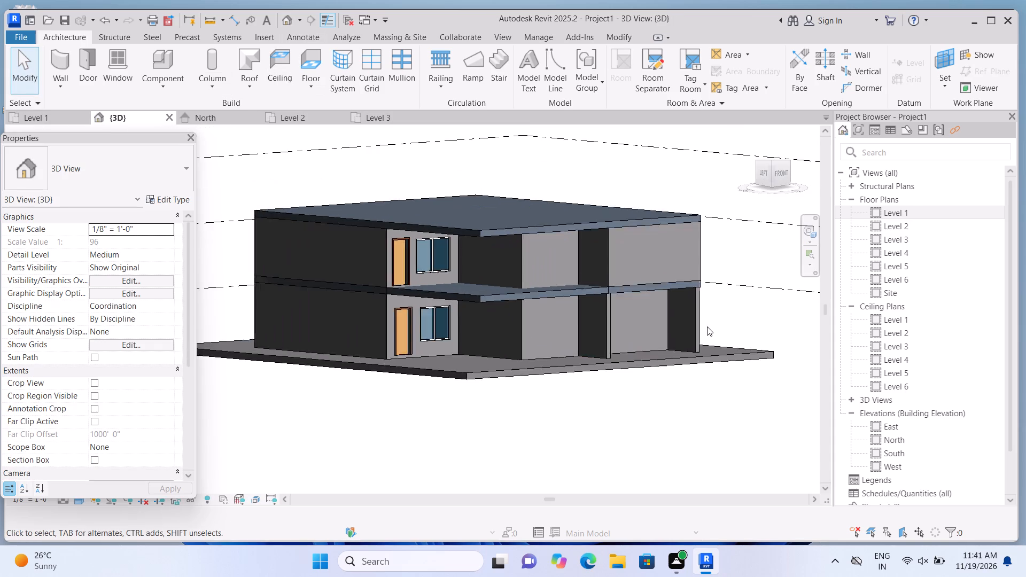
pyautogui.scroll(2, 707, 326)
pyautogui.click(640, 235)
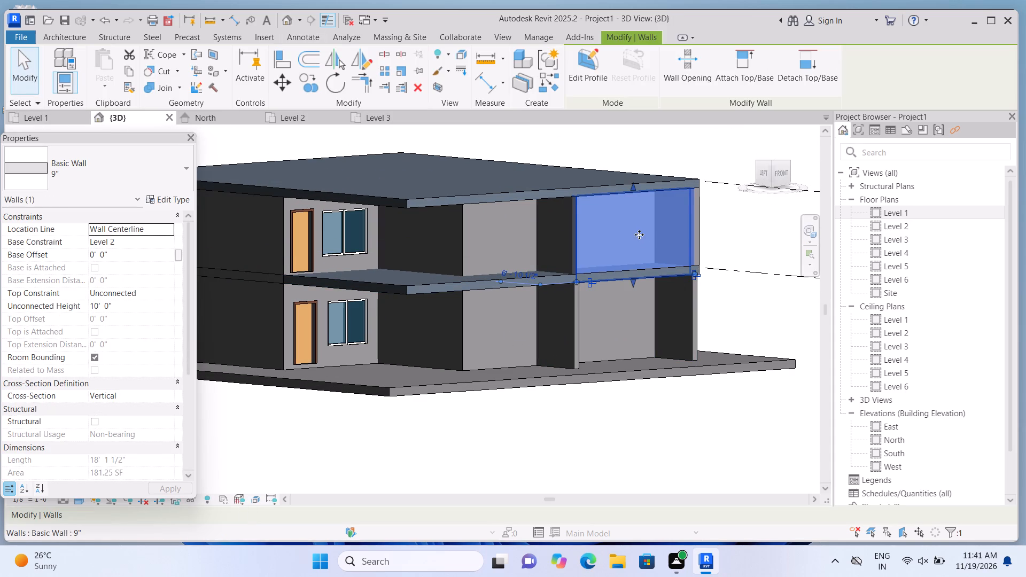
pyautogui.press('Delete')
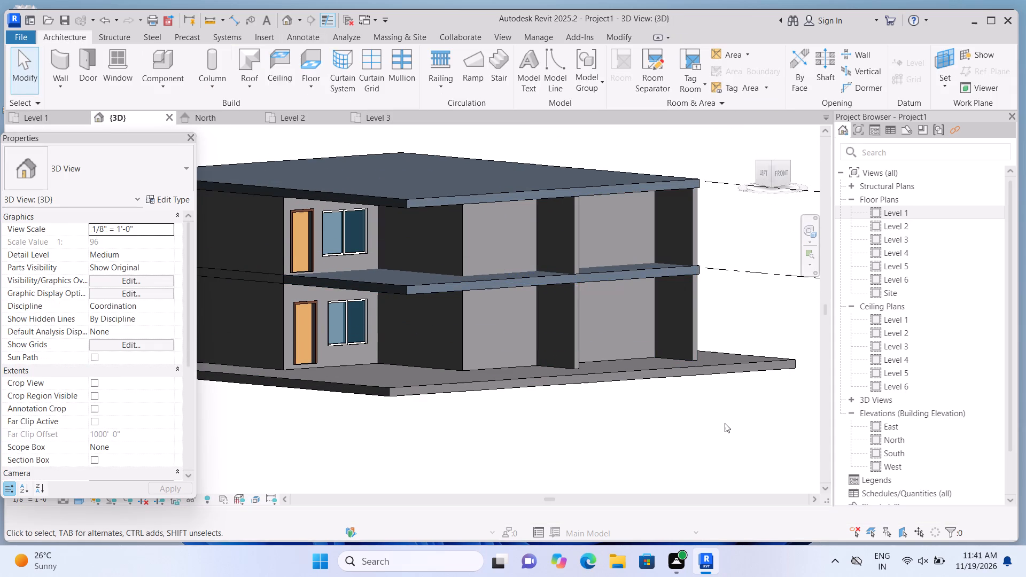
# Shorten the base slab under the building by pulling both of its side ends slightly inward in the front 3D view.
pyautogui.scroll(-2, 725, 423)
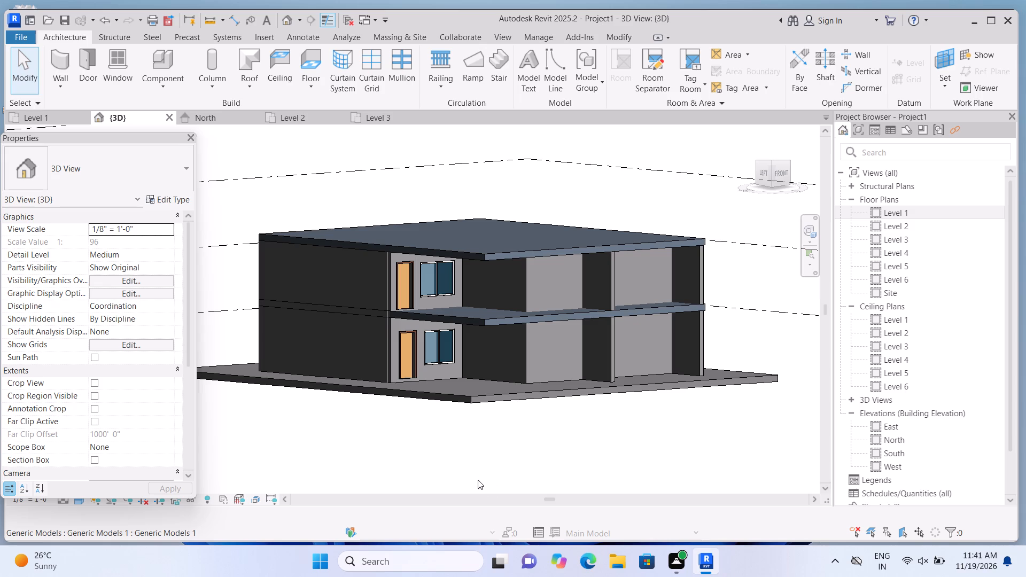
pyautogui.keyDown('shift'); pyautogui.middleClick(455, 442); pyautogui.keyUp('shift')
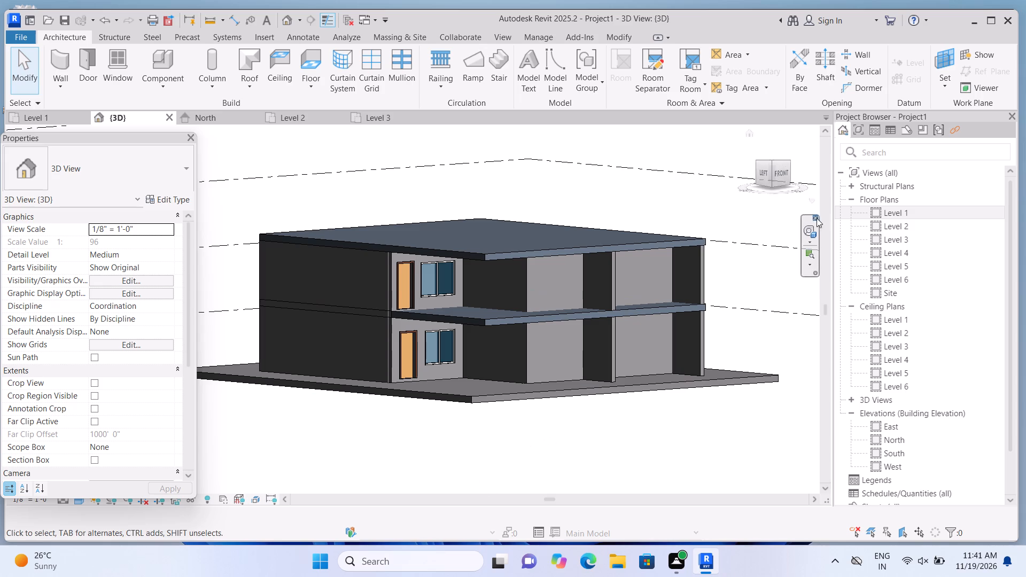
pyautogui.click(779, 174)
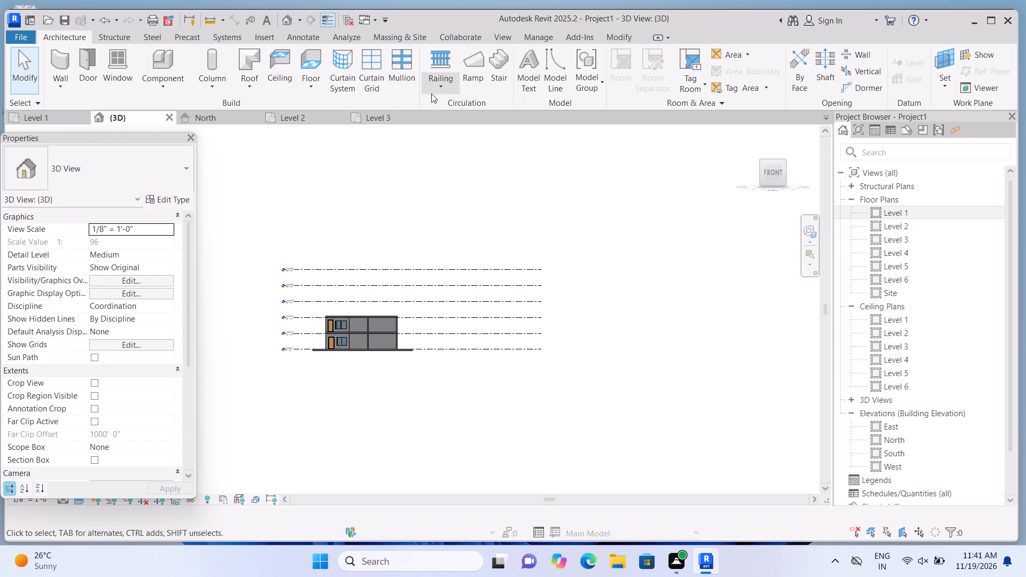
pyautogui.scroll(9, 319, 315)
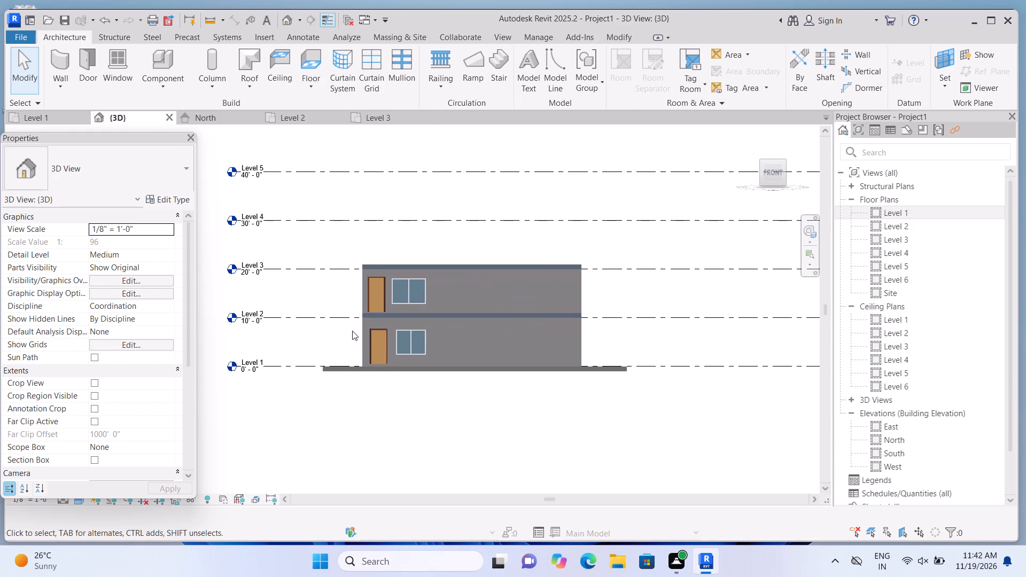
pyautogui.scroll(2, 289, 308)
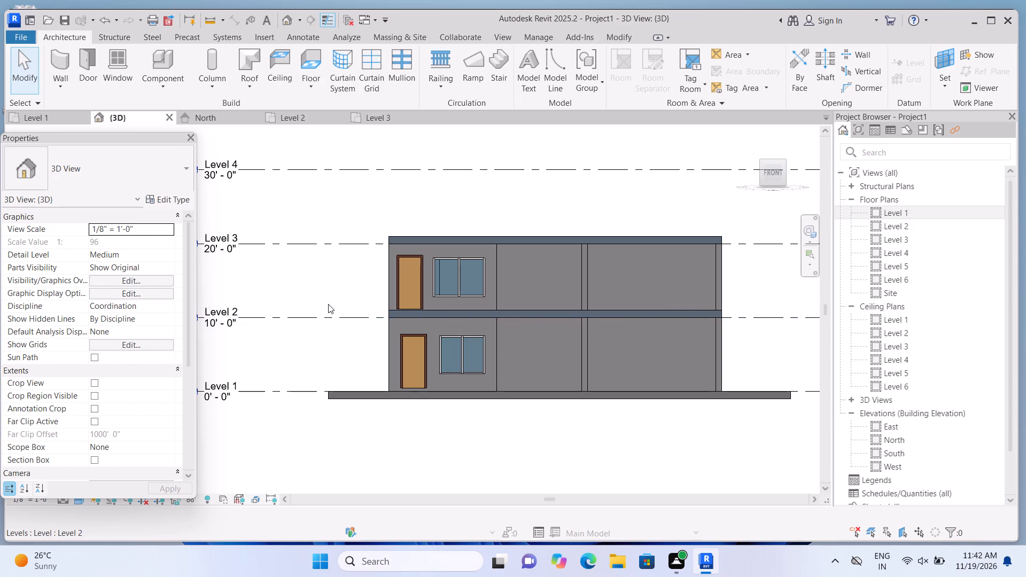
pyautogui.scroll(1, 377, 328)
pyautogui.moveTo(368, 337); pyautogui.dragTo(337, 329, button='middle')
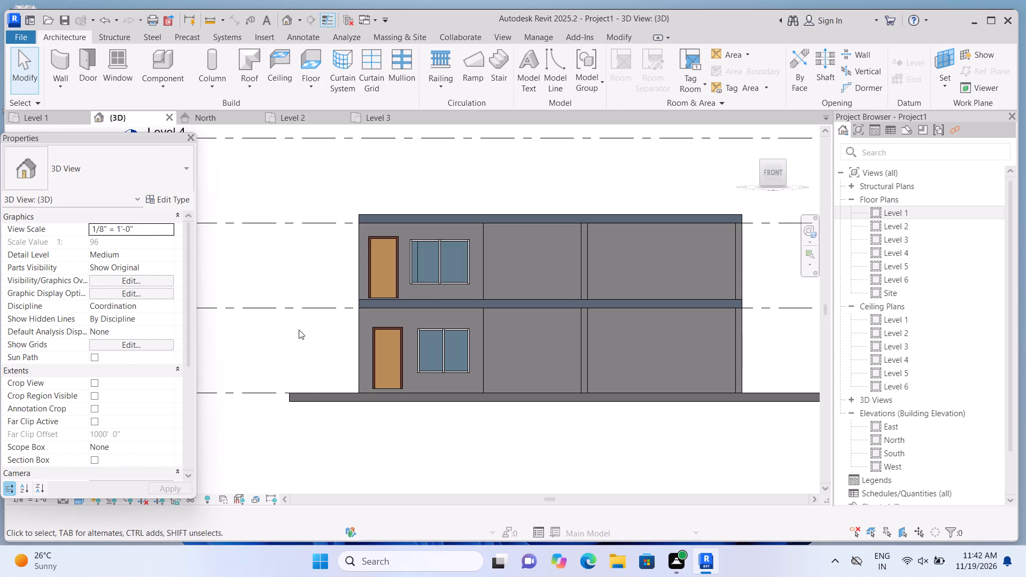
pyautogui.scroll(-1, 341, 331)
pyautogui.scroll(1, 347, 369)
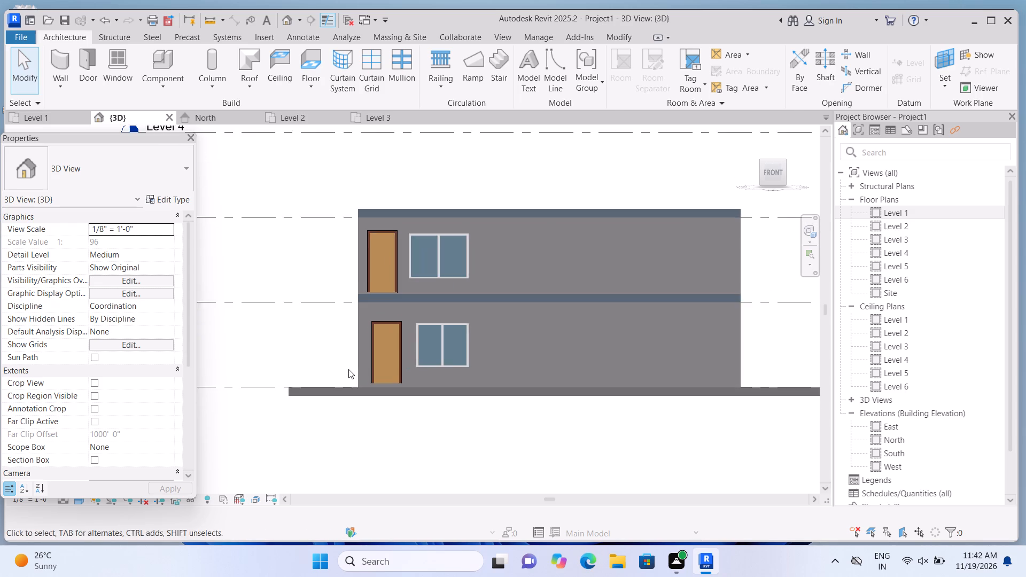
pyautogui.scroll(1, 320, 395)
pyautogui.click(298, 396)
pyautogui.scroll(-2, 298, 396)
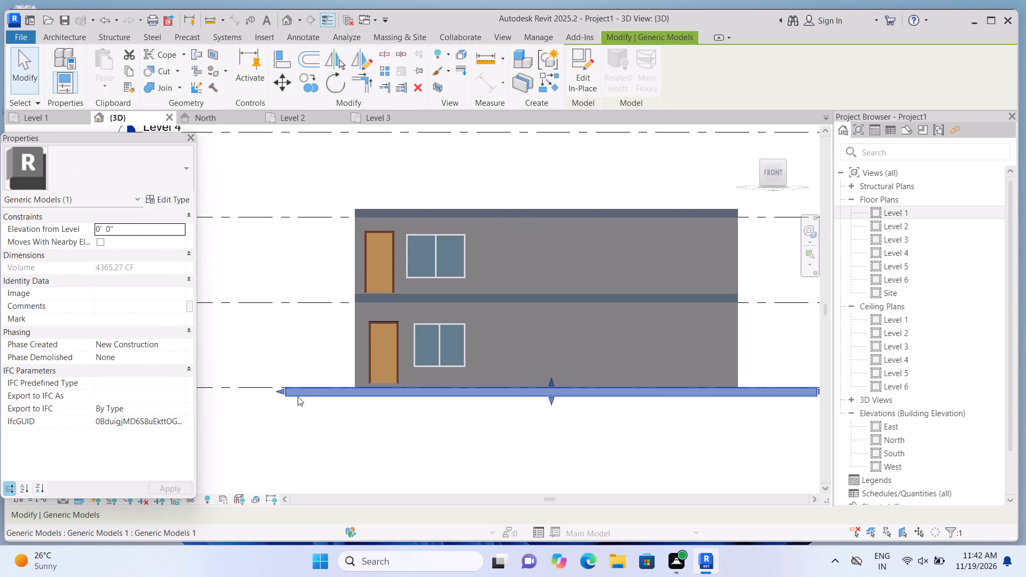
pyautogui.scroll(-1, 298, 396)
pyautogui.moveTo(279, 392); pyautogui.dragTo(294, 396)
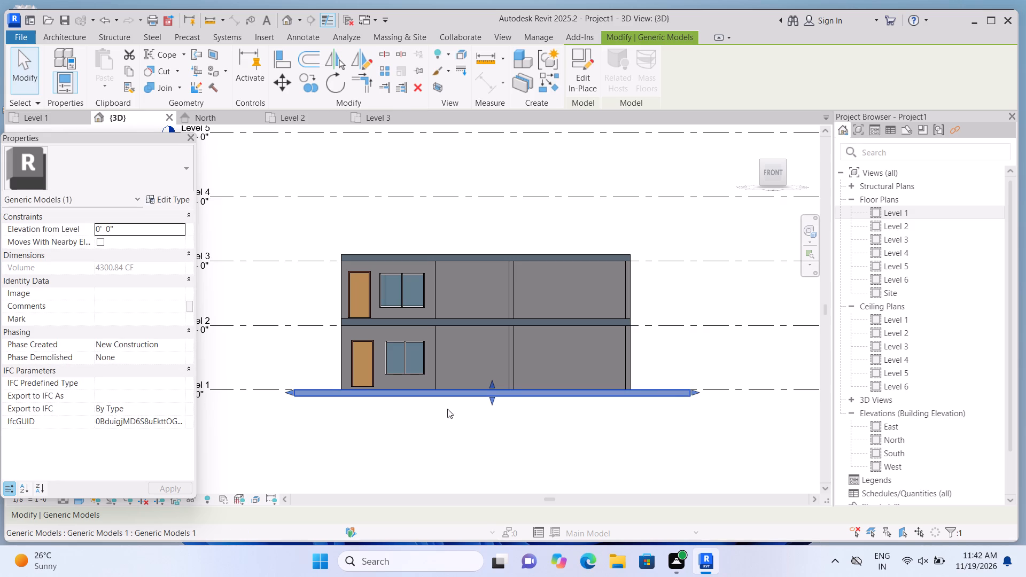
pyautogui.moveTo(695, 391); pyautogui.dragTo(687, 391)
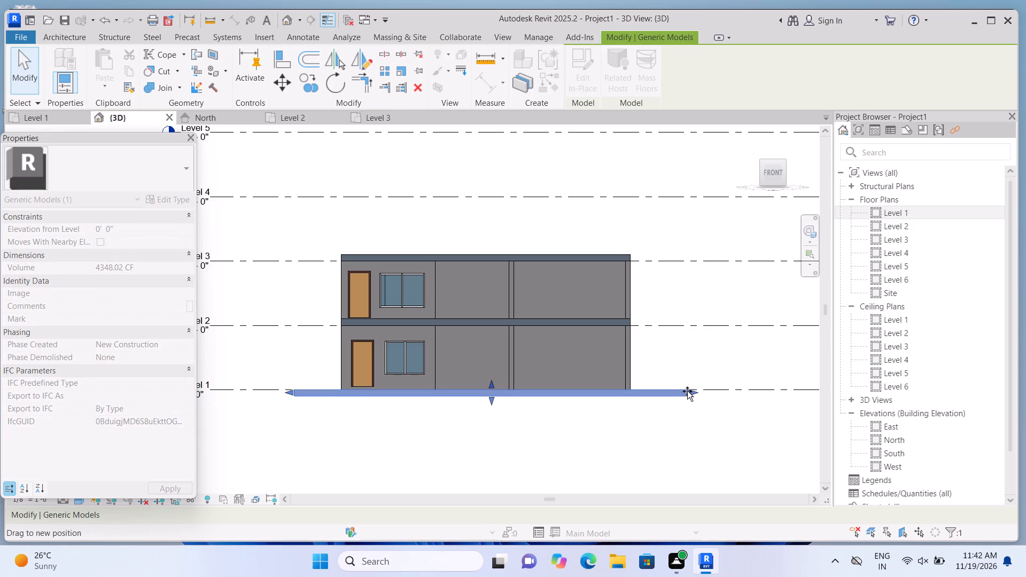
pyautogui.moveTo(687, 391); pyautogui.dragTo(681, 391)
pyautogui.scroll(-1, 685, 394)
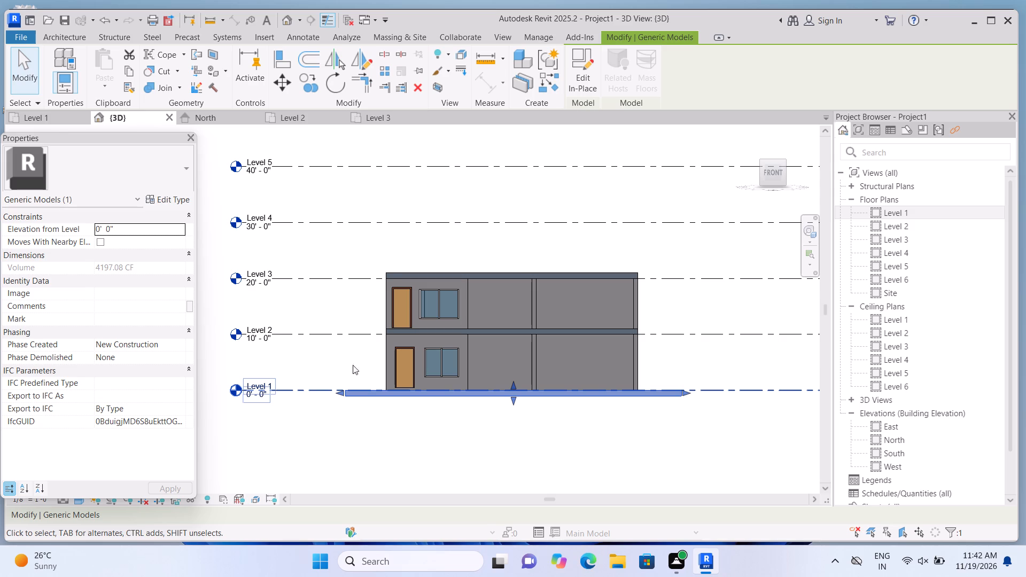
pyautogui.scroll(2, 367, 389)
pyautogui.click(440, 436)
# Examine the two-storey building from the front and in the isometric home view, checking the facade, slabs and opened rooms.
pyautogui.scroll(2, 573, 393)
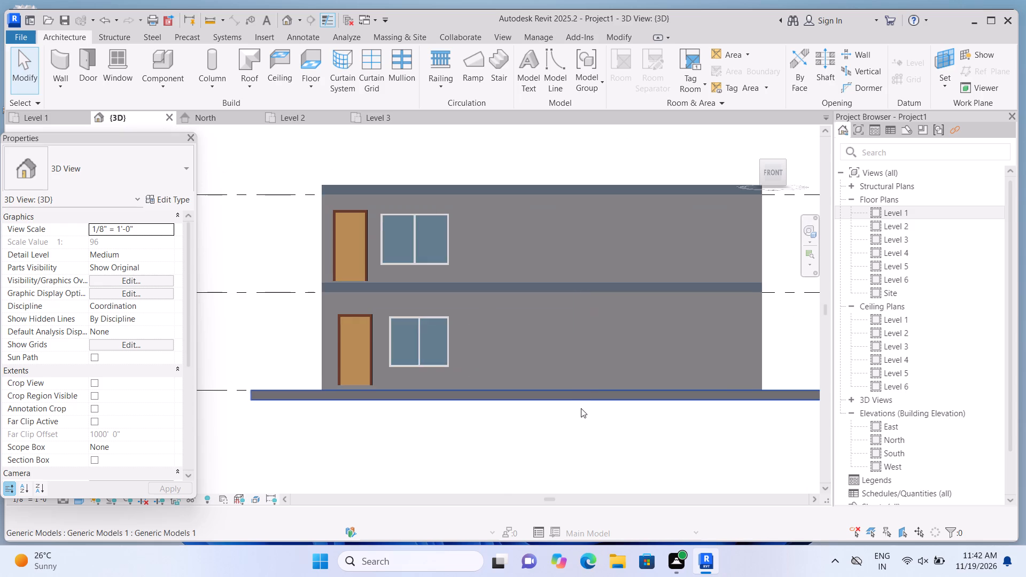
pyautogui.moveTo(571, 413); pyautogui.dragTo(527, 410, button='middle')
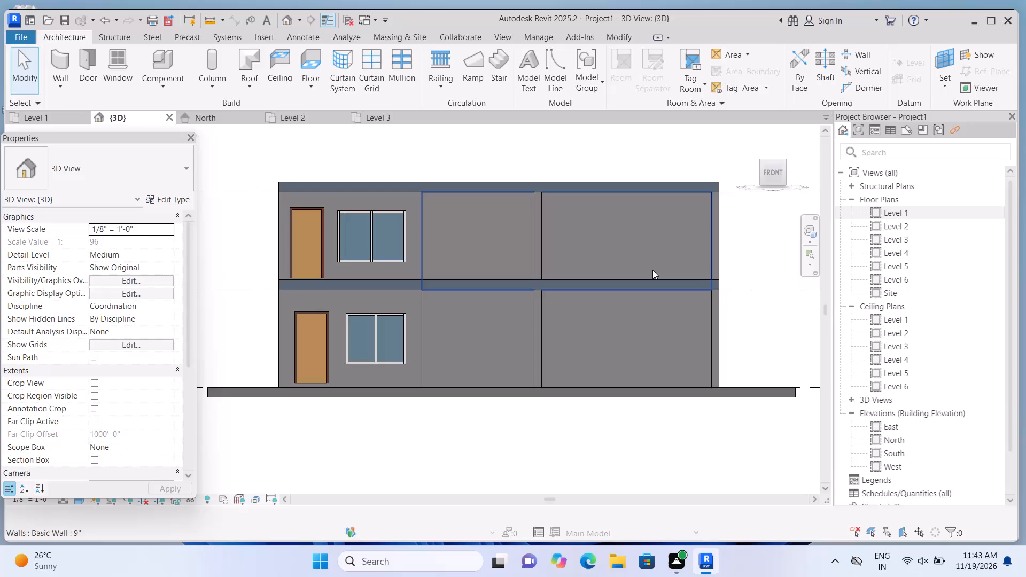
pyautogui.scroll(-2, 606, 293)
pyautogui.scroll(-1, 507, 310)
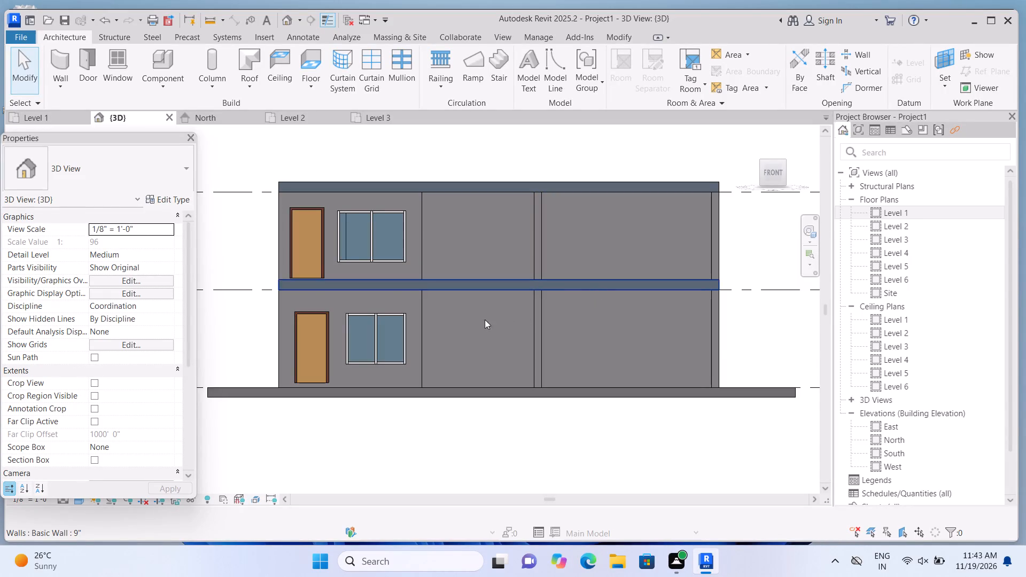
pyautogui.scroll(1, 469, 320)
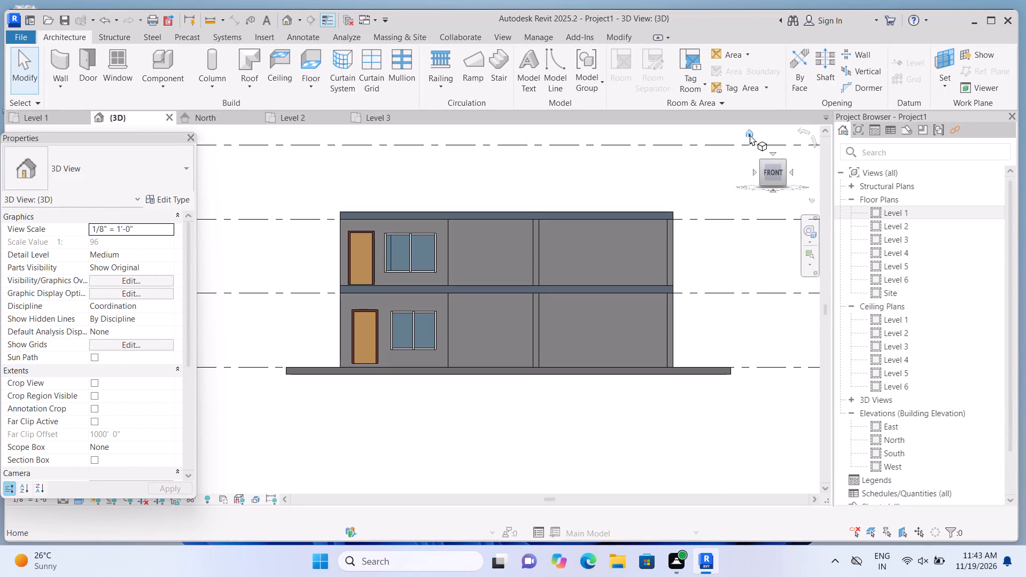
pyautogui.click(750, 135)
pyautogui.scroll(2, 246, 416)
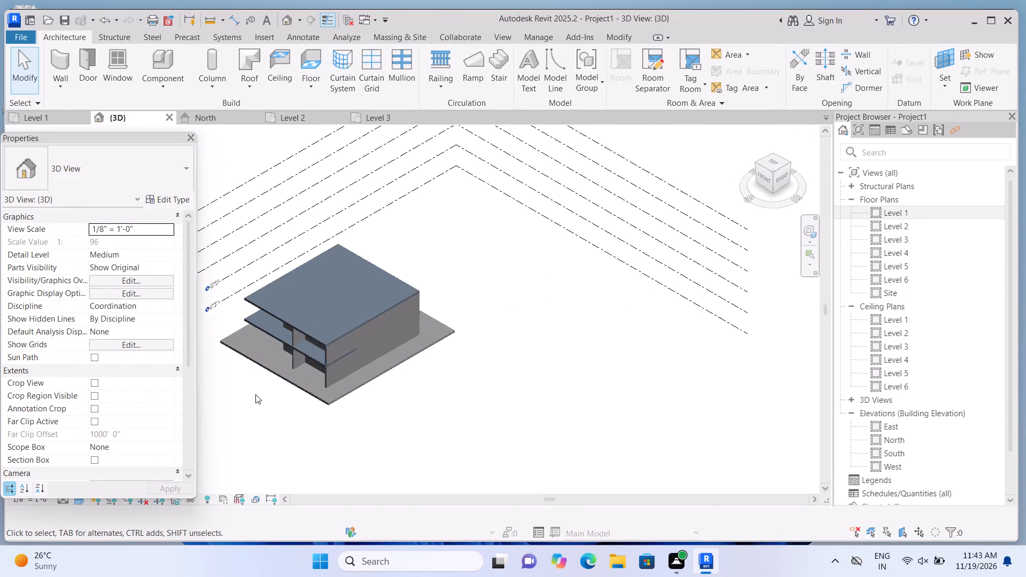
pyautogui.scroll(3, 255, 394)
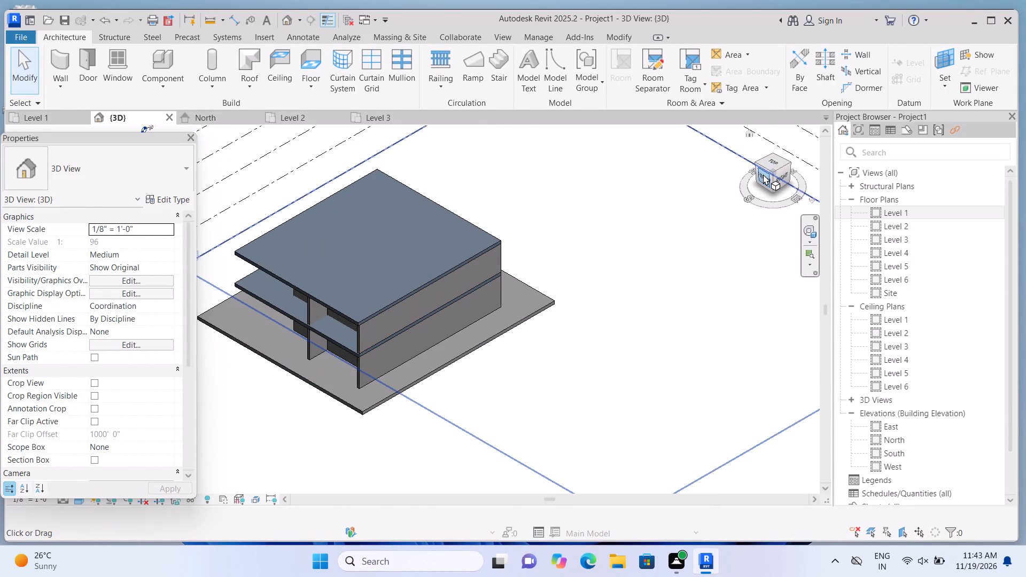
pyautogui.click(763, 174)
pyautogui.scroll(2, 360, 315)
pyautogui.scroll(2, 281, 339)
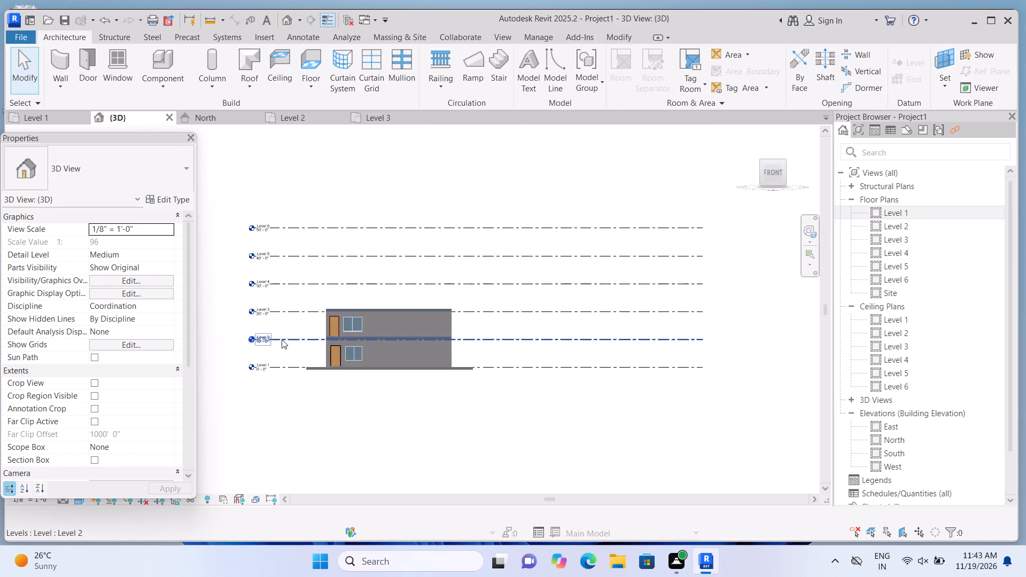
pyautogui.scroll(7, 282, 339)
pyautogui.scroll(1, 352, 346)
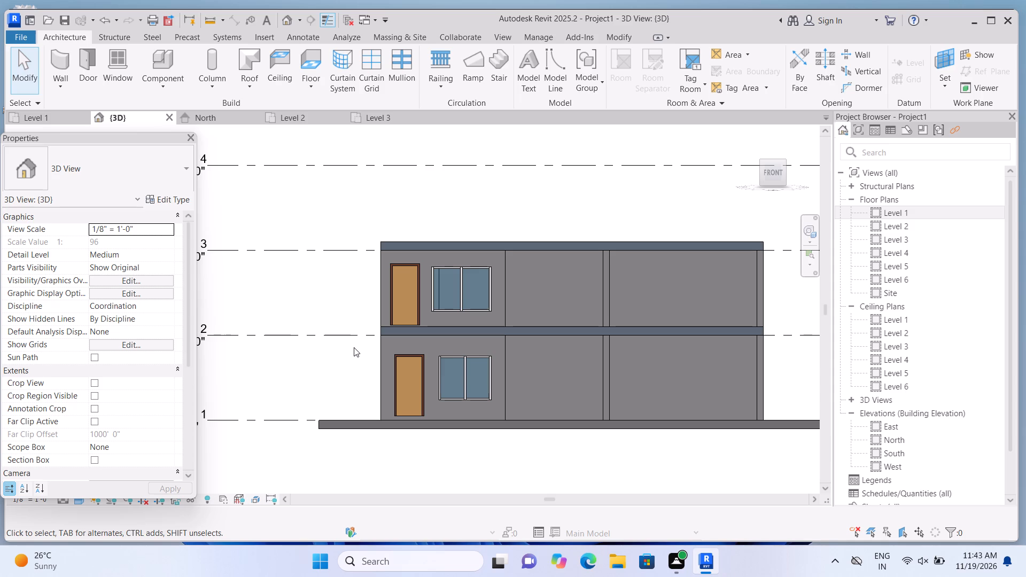
pyautogui.scroll(-2, 352, 350)
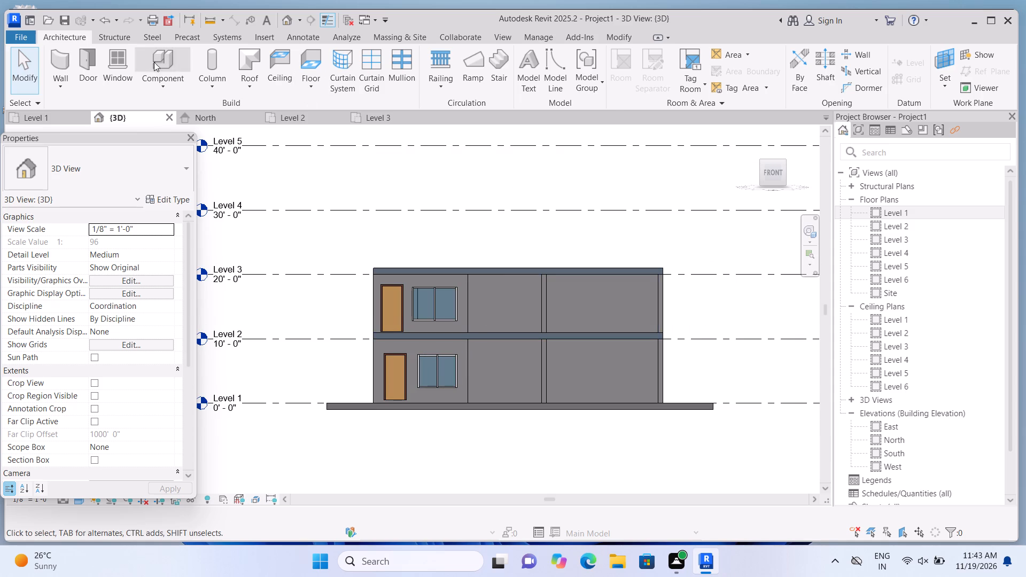
# Create an in-place model in the Audio Visual Devices category, keeping the default name.
pyautogui.click(167, 87)
pyautogui.click(174, 141)
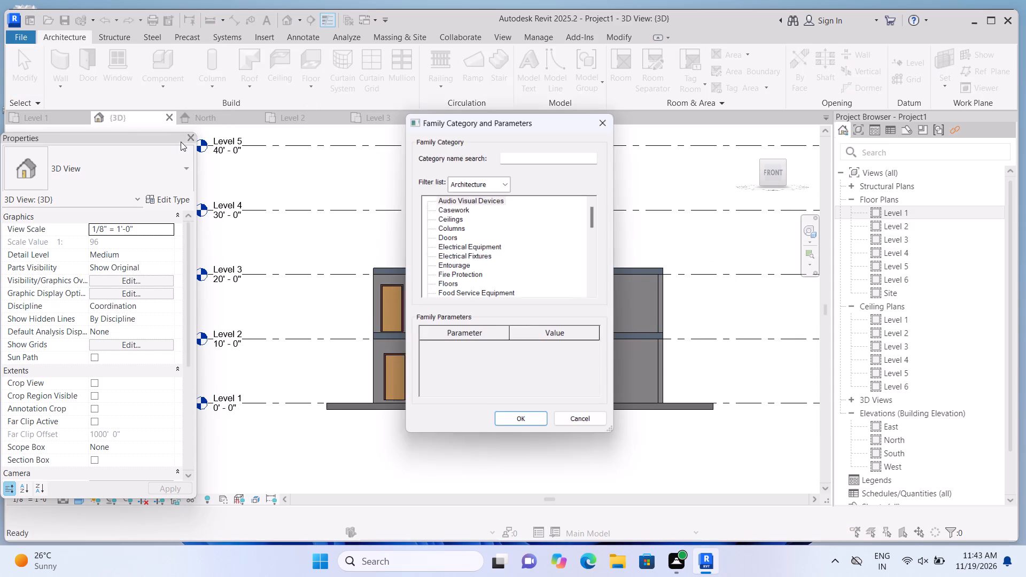
pyautogui.click(534, 428)
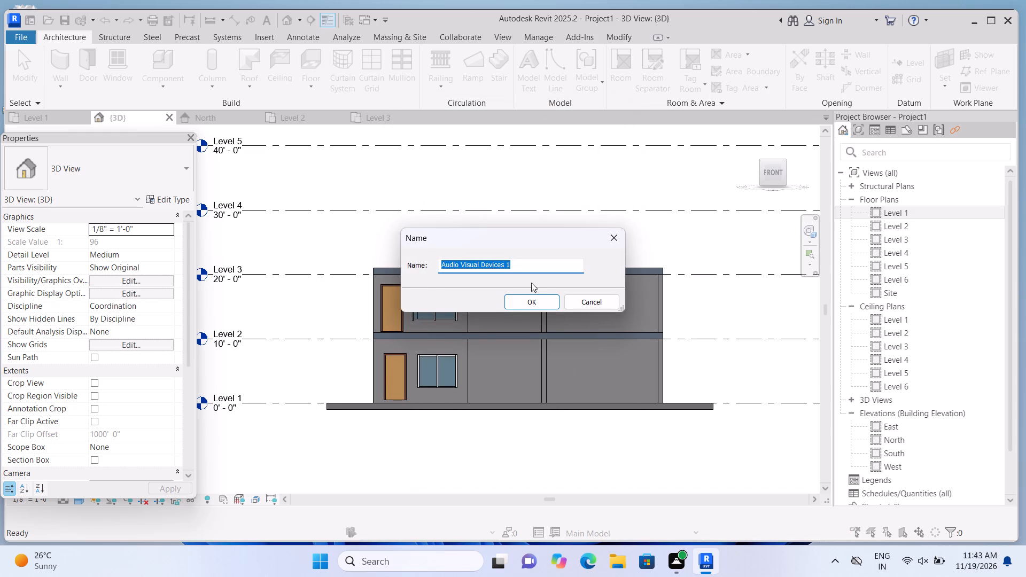
pyautogui.click(526, 301)
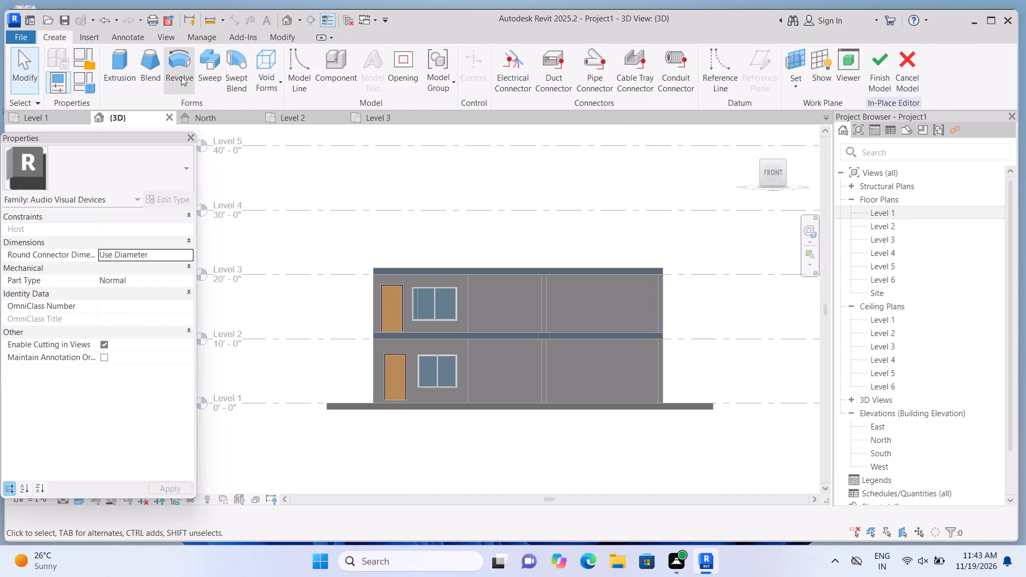
# Start an extrusion and set its work plane to the face of the recessed Level 2 front wall.
pyautogui.click(133, 75)
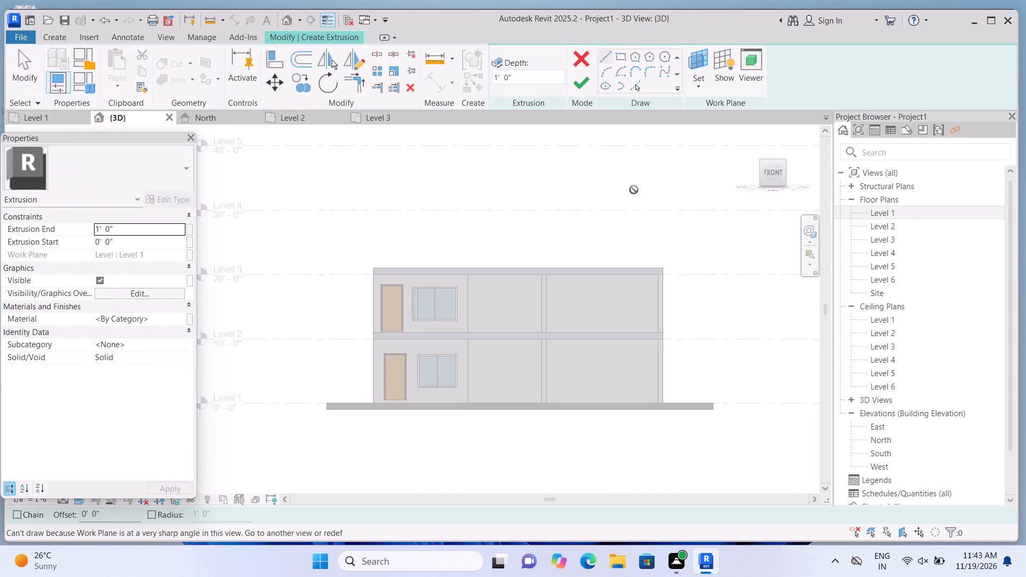
pyautogui.click(710, 89)
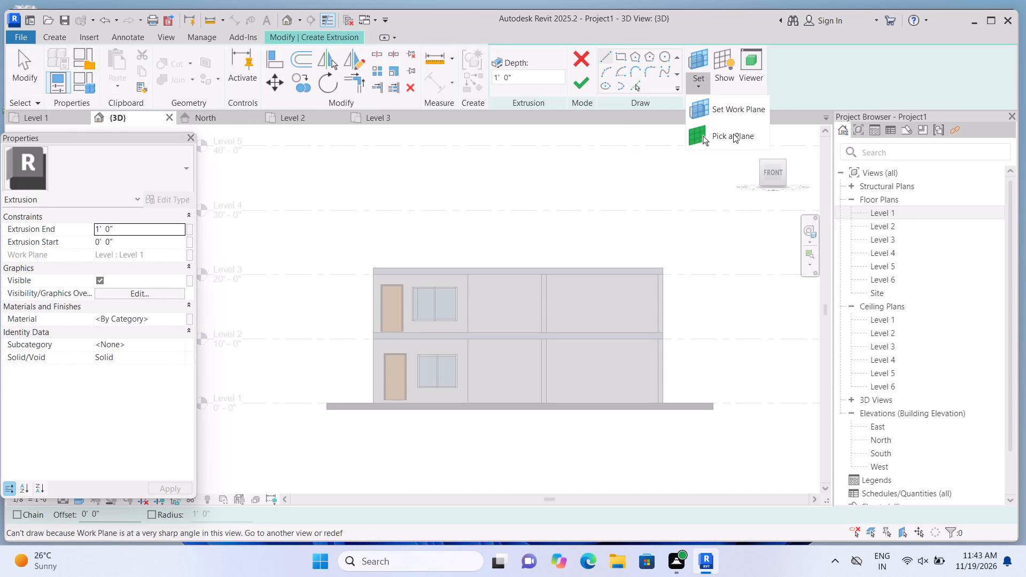
pyautogui.click(733, 136)
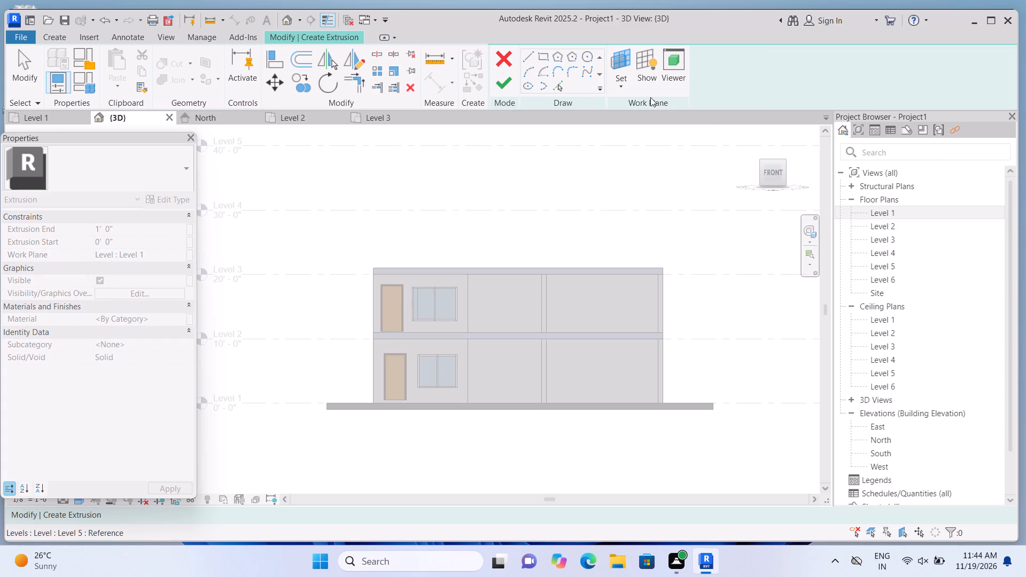
pyautogui.click(620, 84)
pyautogui.click(644, 131)
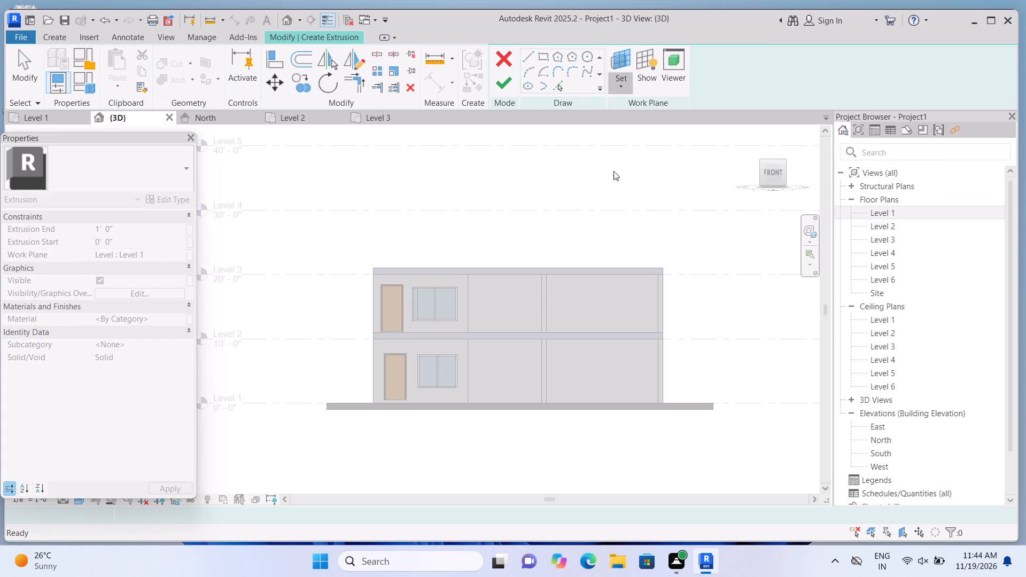
pyautogui.click(638, 302)
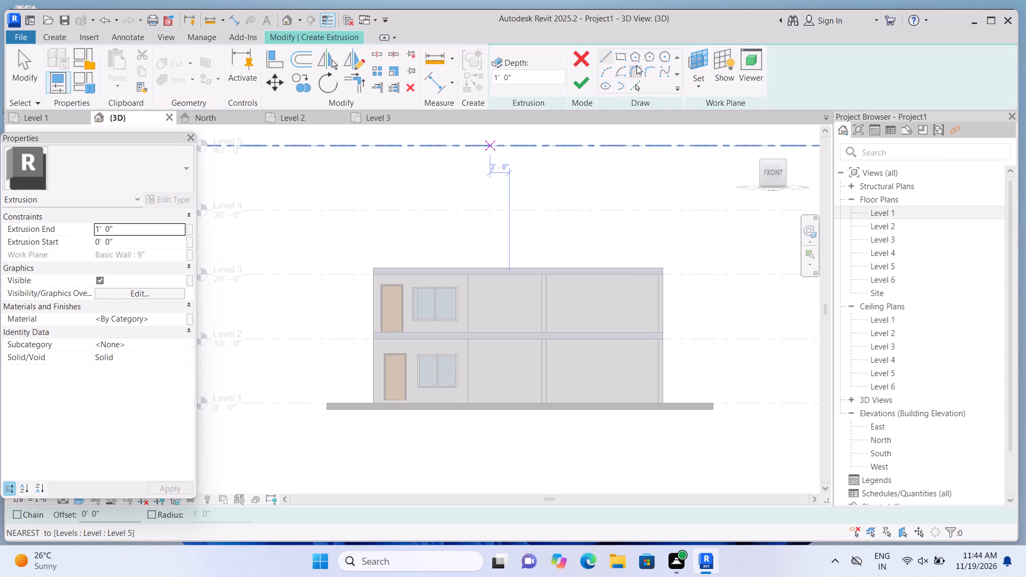
pyautogui.click(701, 86)
pyautogui.click(709, 135)
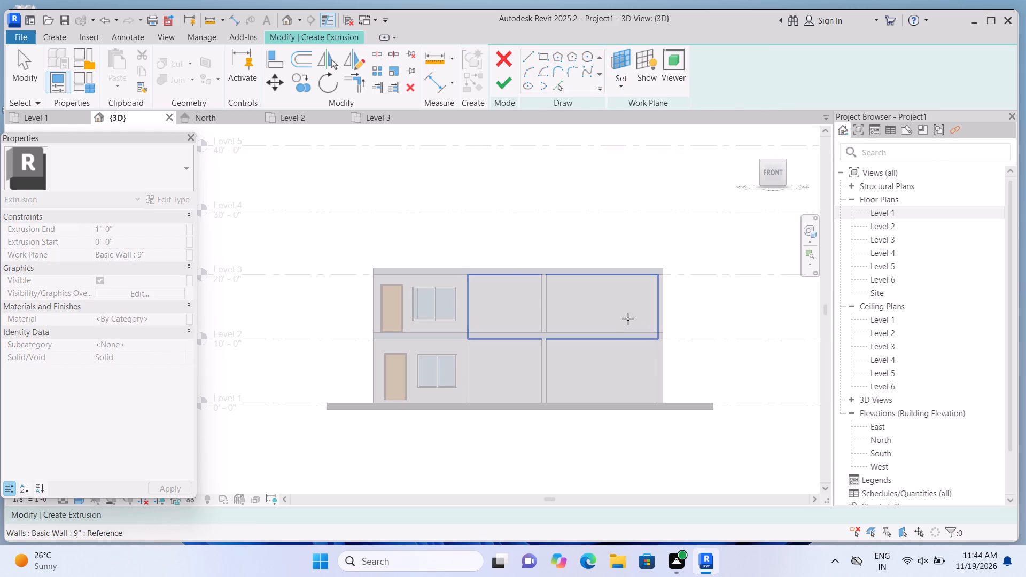
pyautogui.click(620, 311)
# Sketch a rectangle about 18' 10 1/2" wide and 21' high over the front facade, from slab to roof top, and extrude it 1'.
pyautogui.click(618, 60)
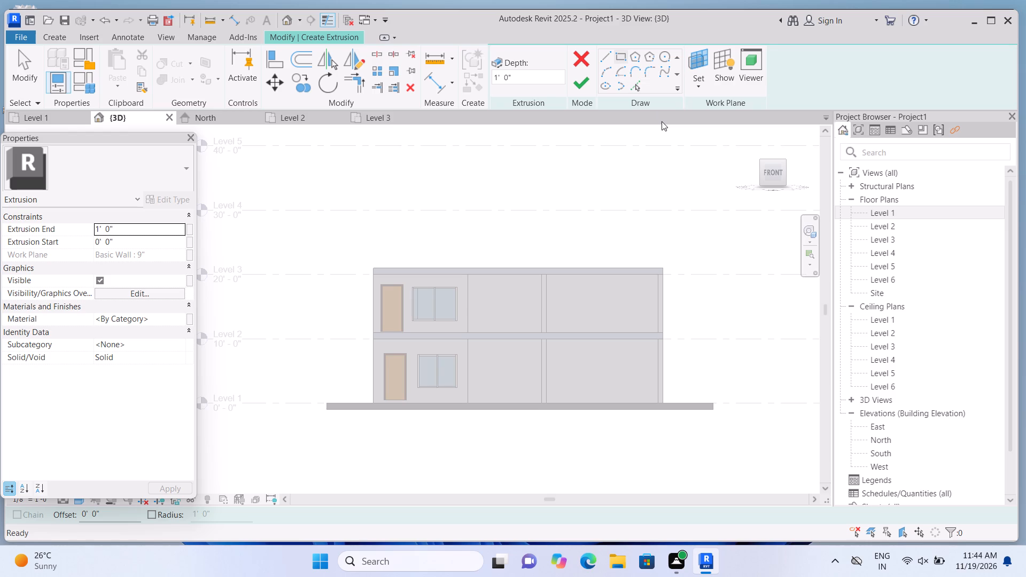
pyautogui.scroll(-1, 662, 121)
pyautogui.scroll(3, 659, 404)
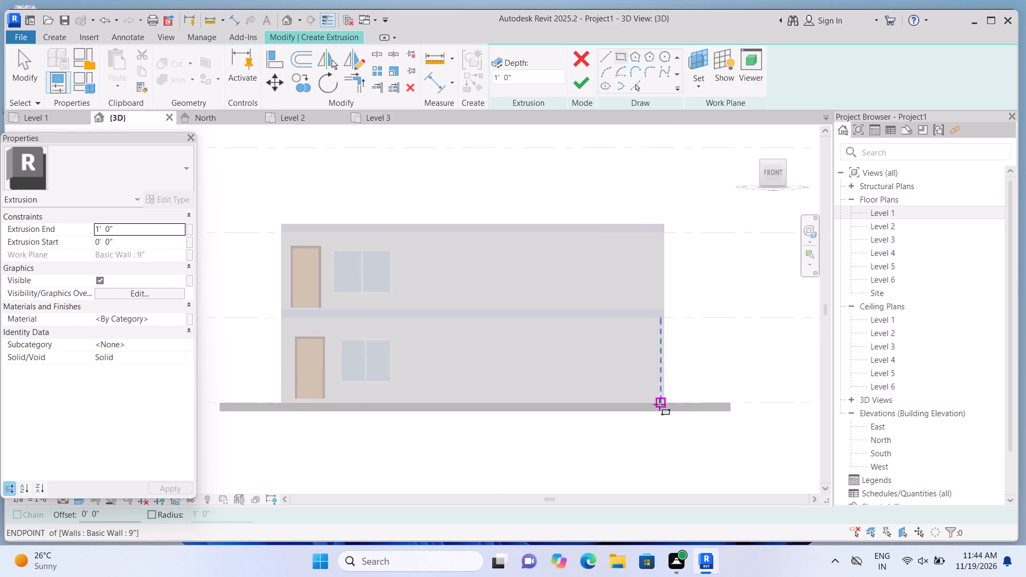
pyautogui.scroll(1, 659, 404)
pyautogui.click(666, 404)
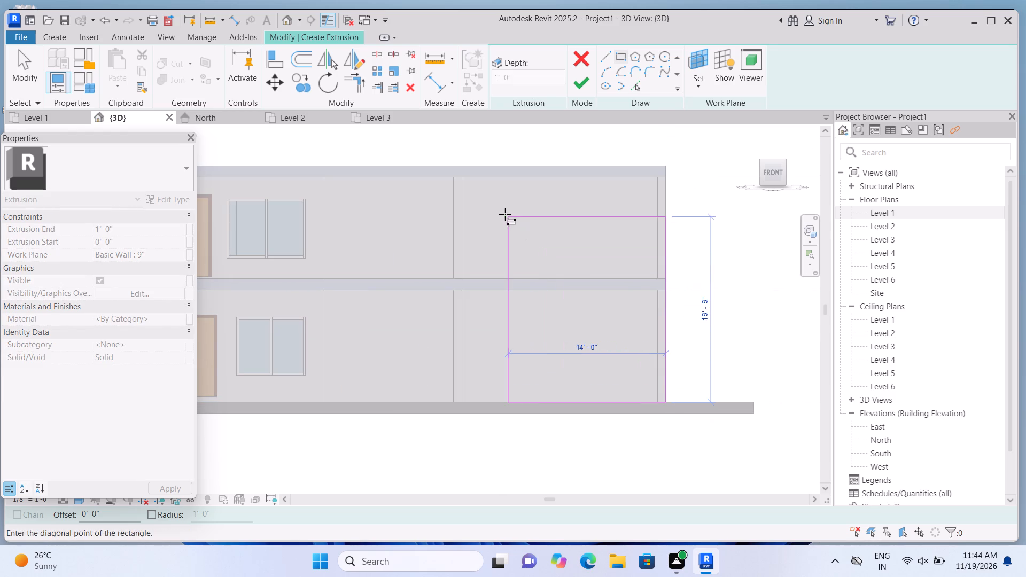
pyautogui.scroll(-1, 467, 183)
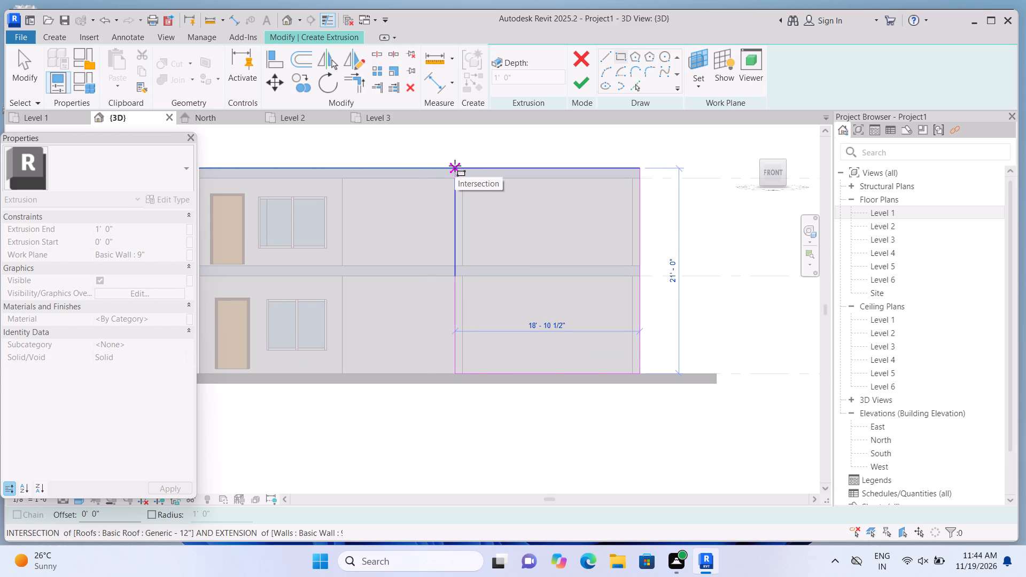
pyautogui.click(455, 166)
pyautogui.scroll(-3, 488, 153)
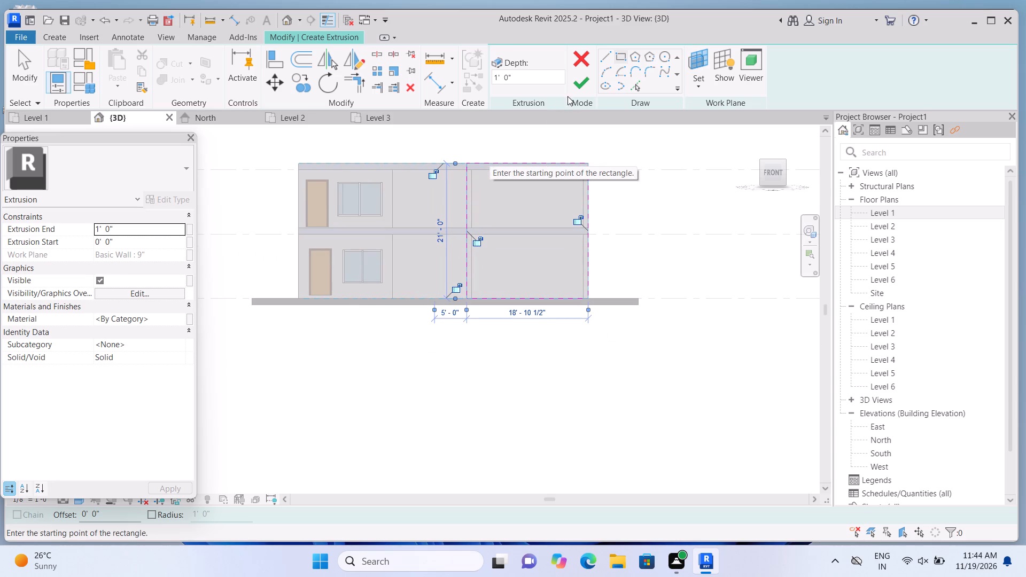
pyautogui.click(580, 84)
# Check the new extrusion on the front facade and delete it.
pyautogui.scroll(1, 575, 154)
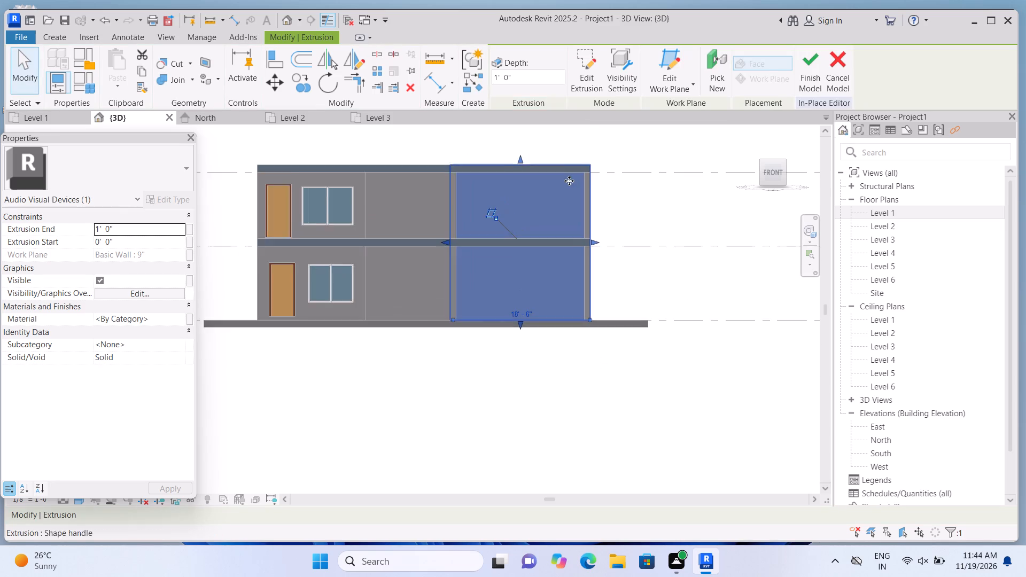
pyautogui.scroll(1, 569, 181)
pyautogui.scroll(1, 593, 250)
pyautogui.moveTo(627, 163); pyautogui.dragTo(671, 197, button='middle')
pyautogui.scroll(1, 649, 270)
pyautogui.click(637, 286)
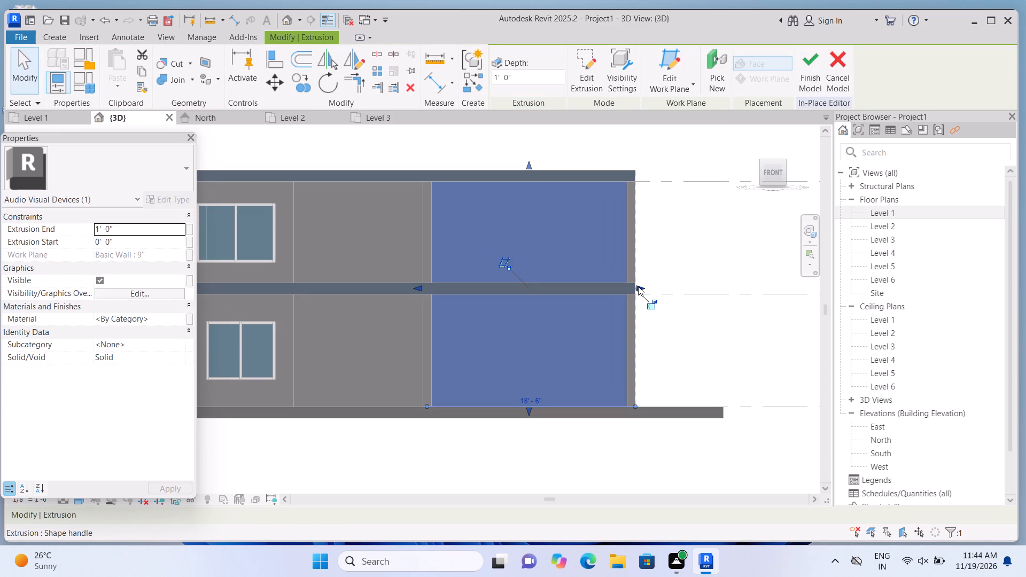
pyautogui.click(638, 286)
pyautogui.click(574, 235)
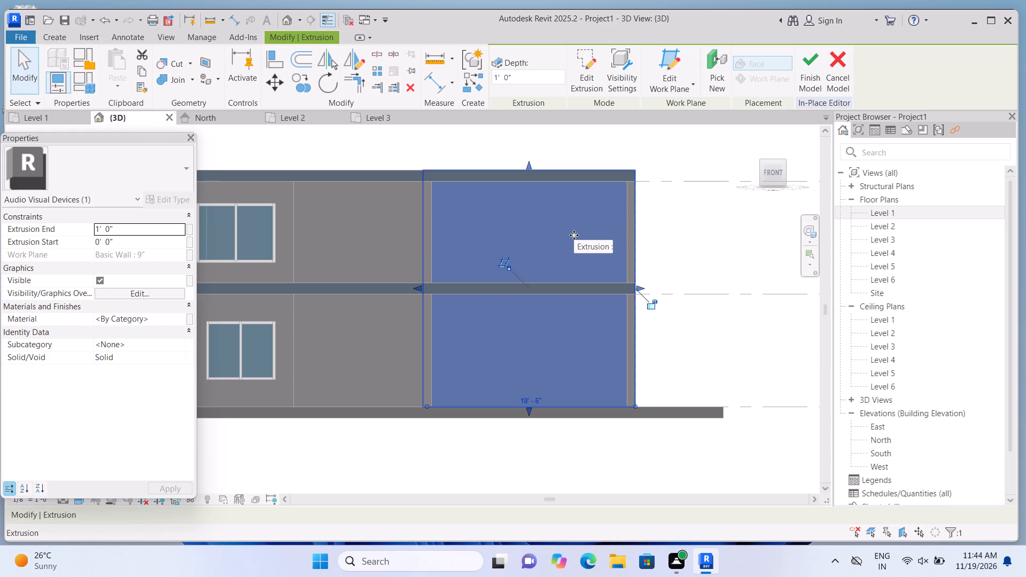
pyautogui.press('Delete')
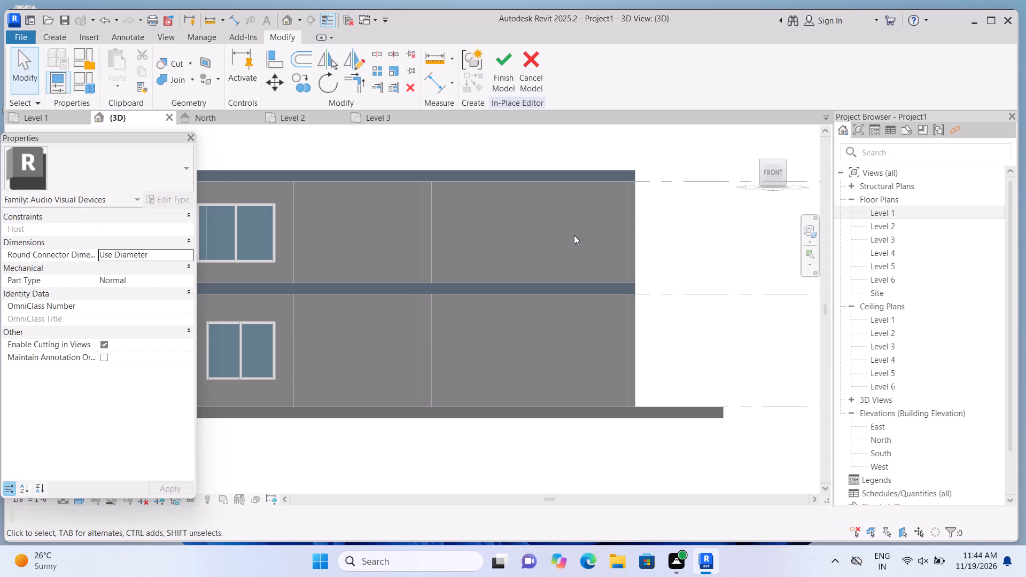
# Start another extrusion in the in-place model and set its work plane to the front face of the Generic - 12" roof.
pyautogui.scroll(1, 415, 317)
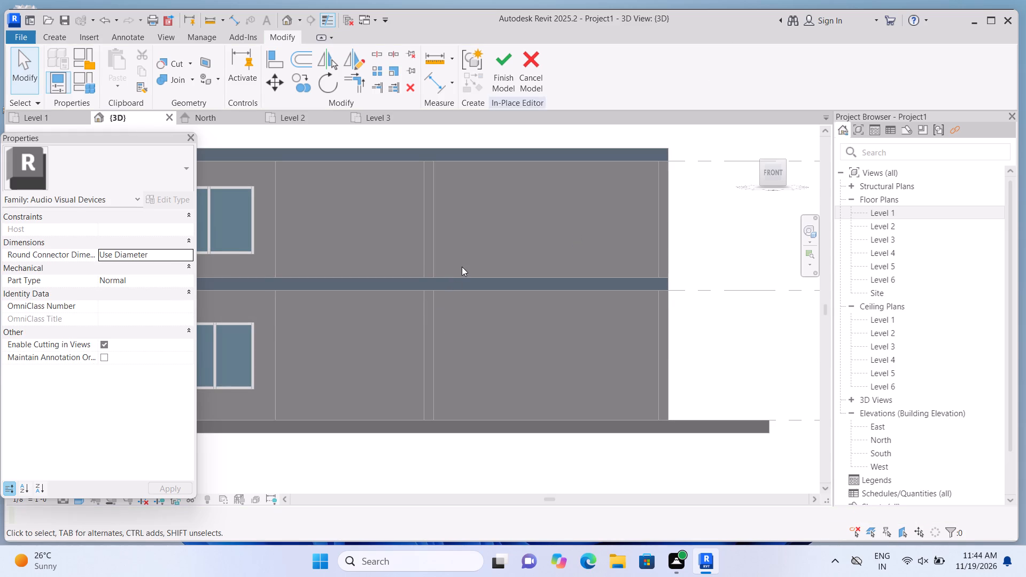
pyautogui.click(55, 41)
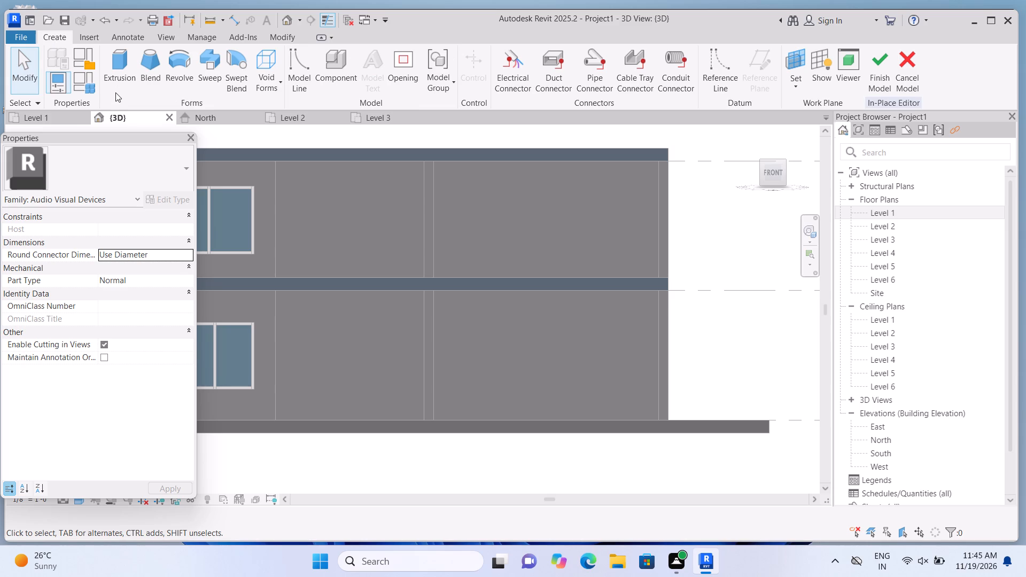
pyautogui.scroll(1, 115, 92)
pyautogui.scroll(-5, 423, 231)
pyautogui.moveTo(408, 258); pyautogui.dragTo(572, 330, button='middle')
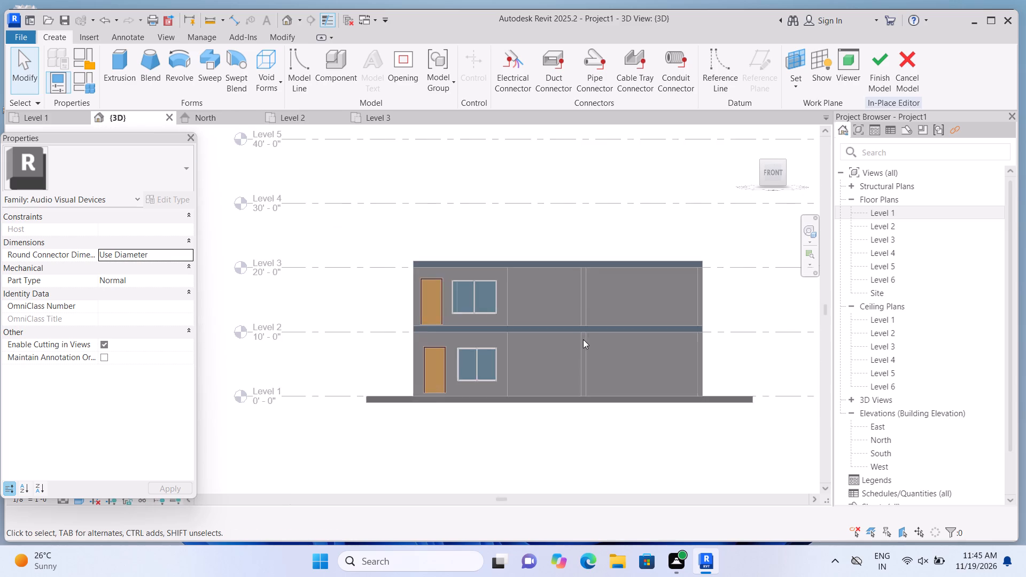
pyautogui.scroll(5, 592, 338)
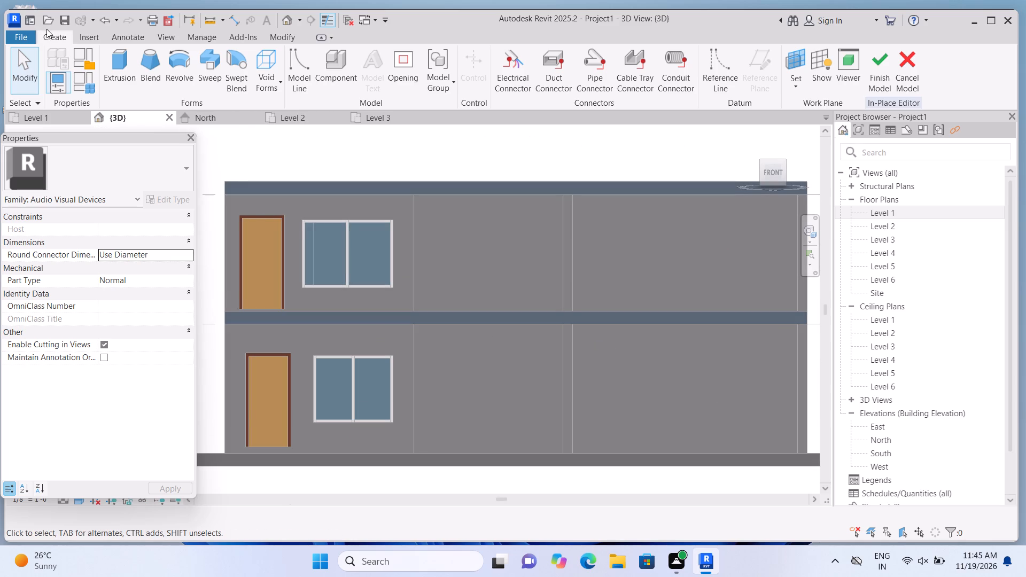
pyautogui.click(113, 70)
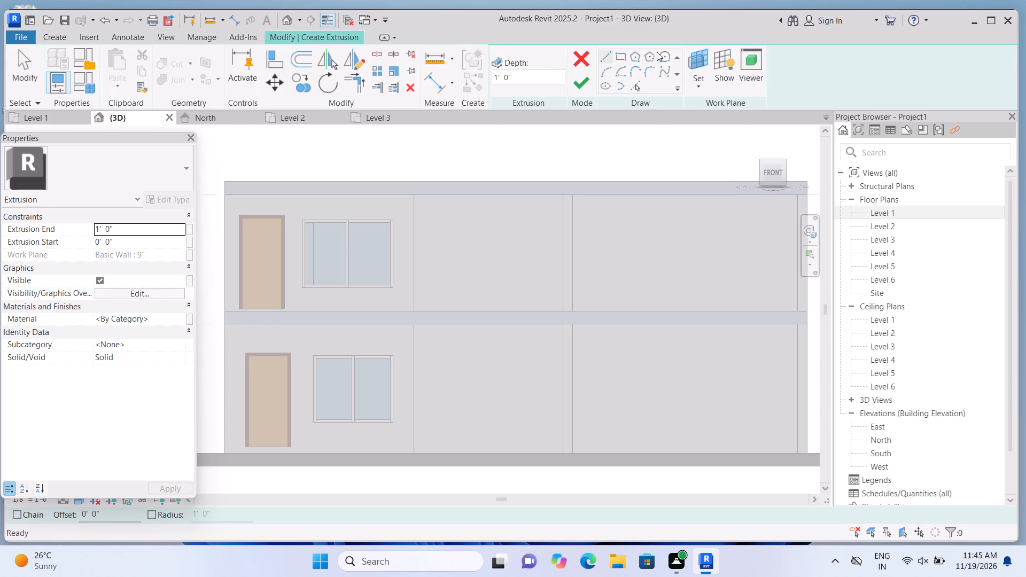
pyautogui.click(697, 95)
pyautogui.moveTo(706, 140); pyautogui.dragTo(712, 142)
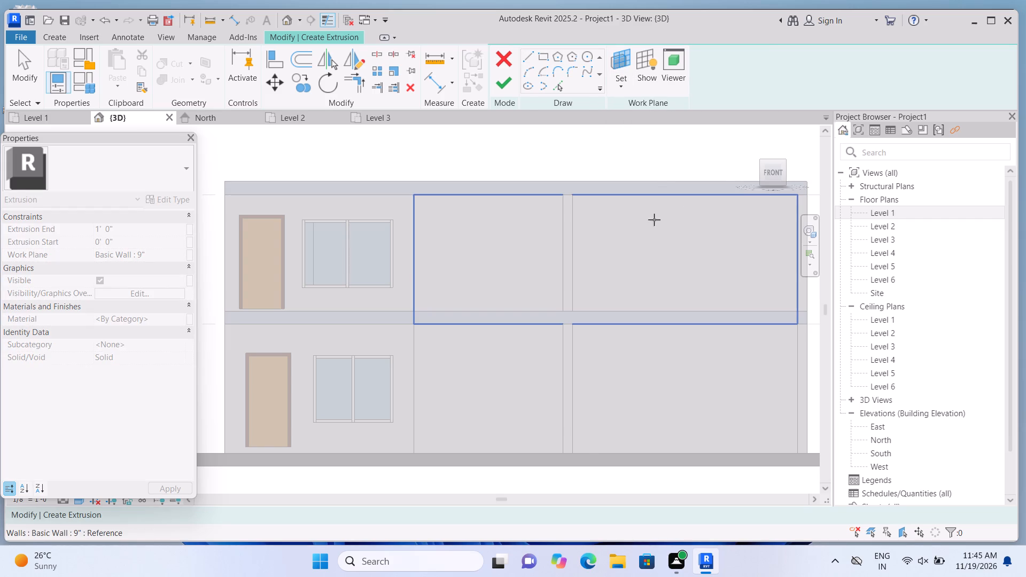
pyautogui.moveTo(657, 249); pyautogui.dragTo(596, 307, button='middle')
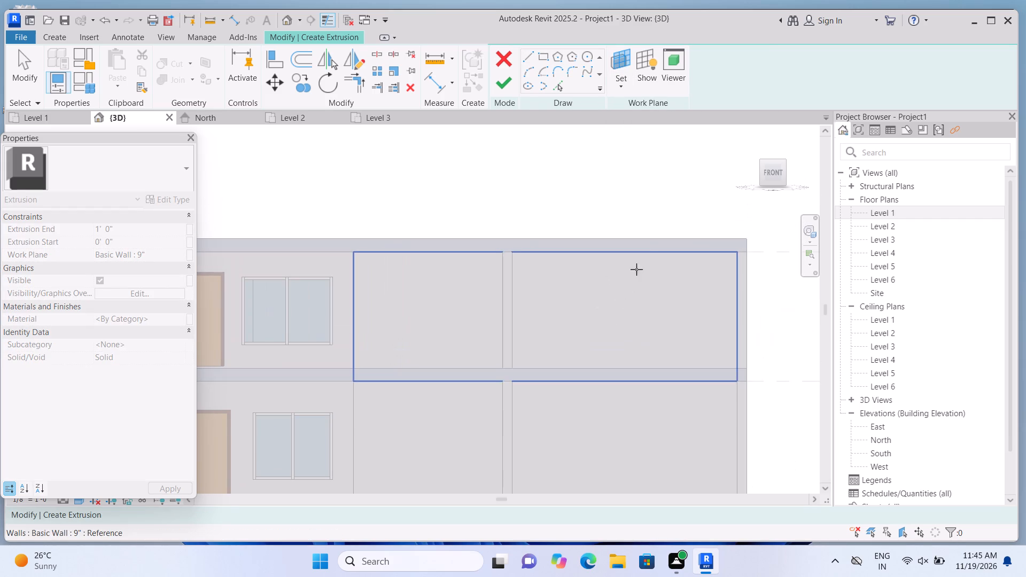
pyautogui.click(734, 245)
# Sketch a 21' high rectangle from the roof's upper corner down to the slab, covering the projecting rooms, and extrude it 1'.
pyautogui.click(613, 52)
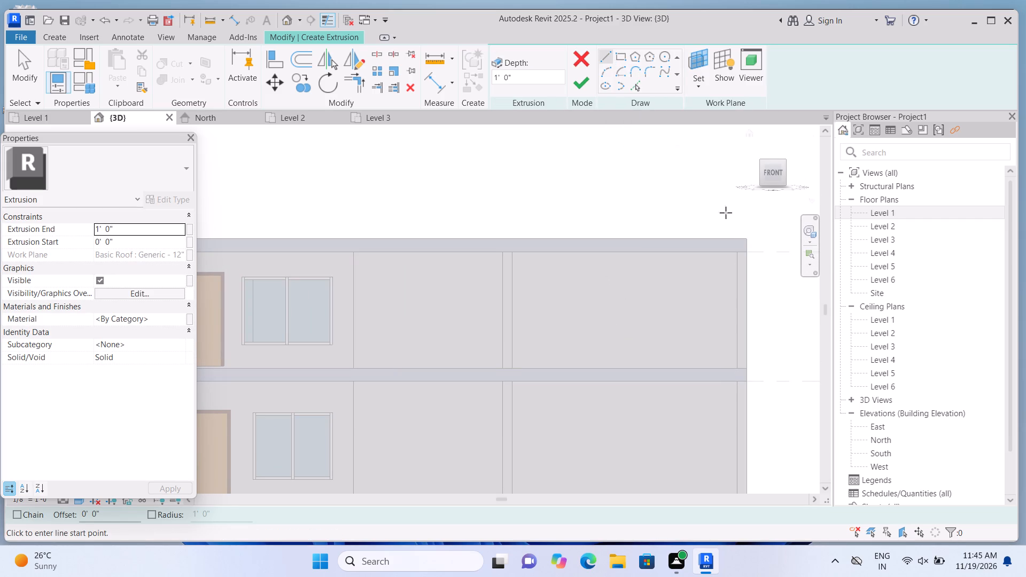
pyautogui.click(751, 241)
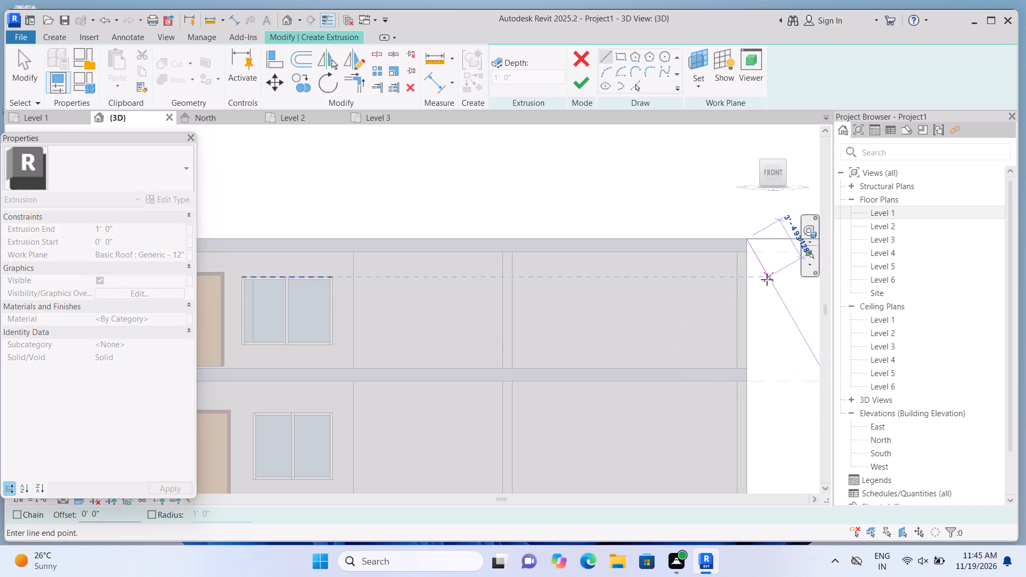
pyautogui.click(620, 55)
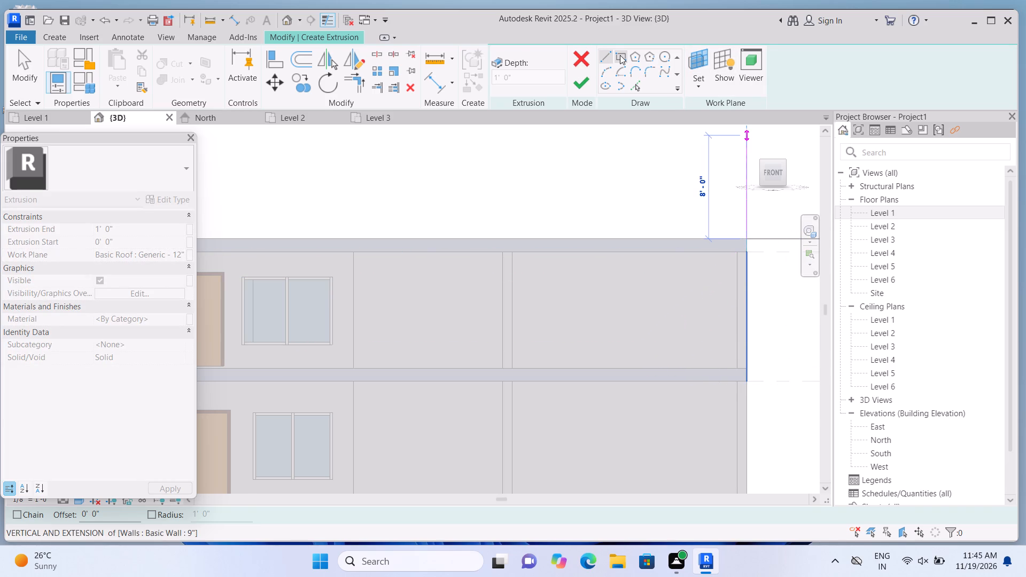
pyautogui.click(749, 240)
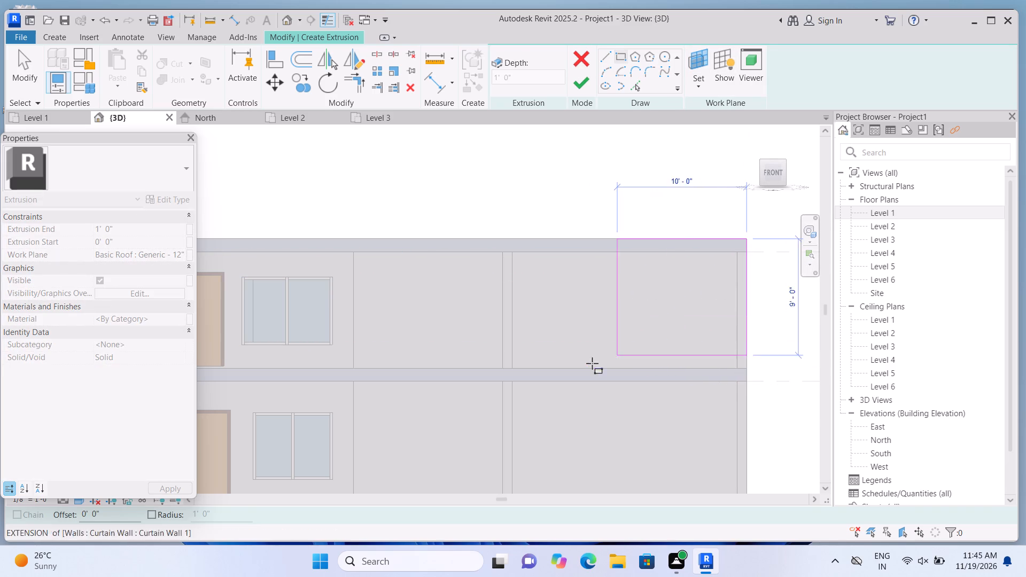
pyautogui.moveTo(586, 359); pyautogui.dragTo(580, 311, button='middle')
pyautogui.scroll(-1, 506, 409)
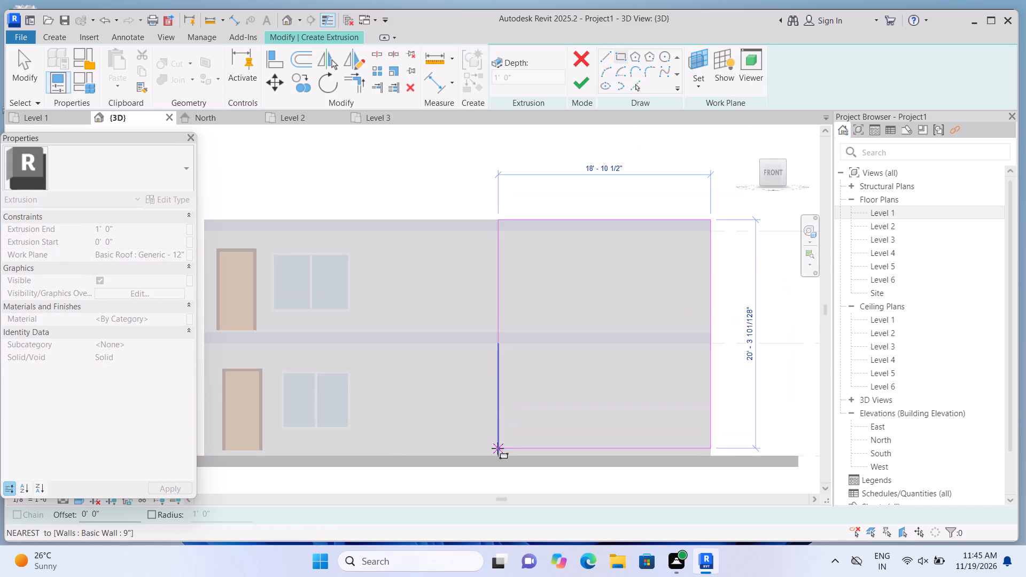
pyautogui.scroll(2, 492, 450)
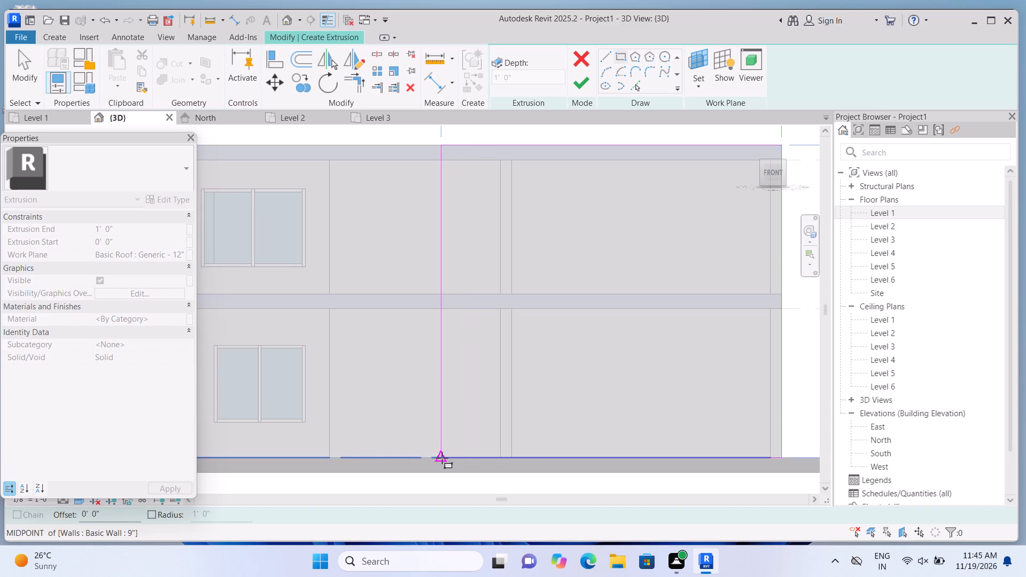
pyautogui.click(386, 454)
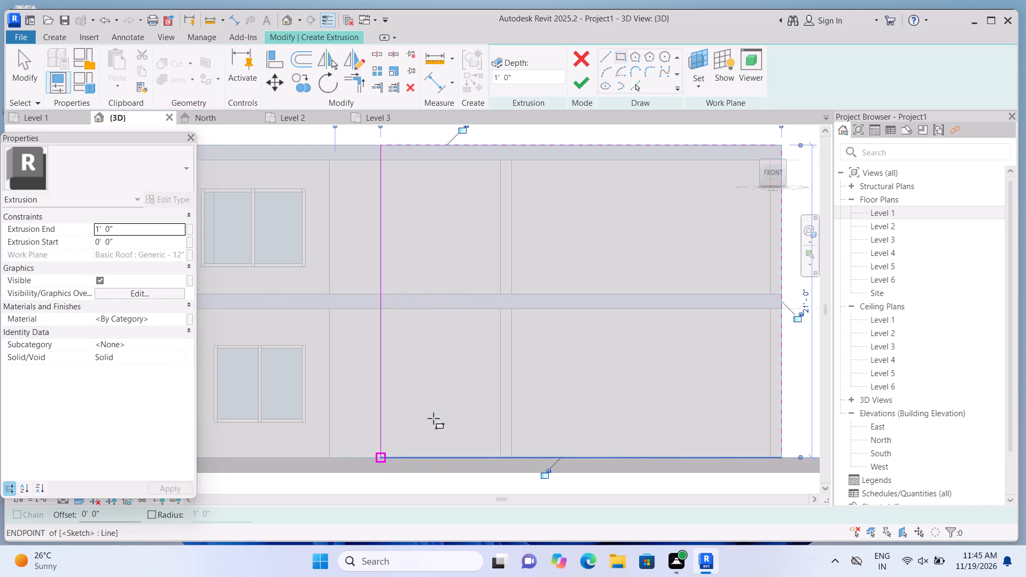
pyautogui.click(569, 87)
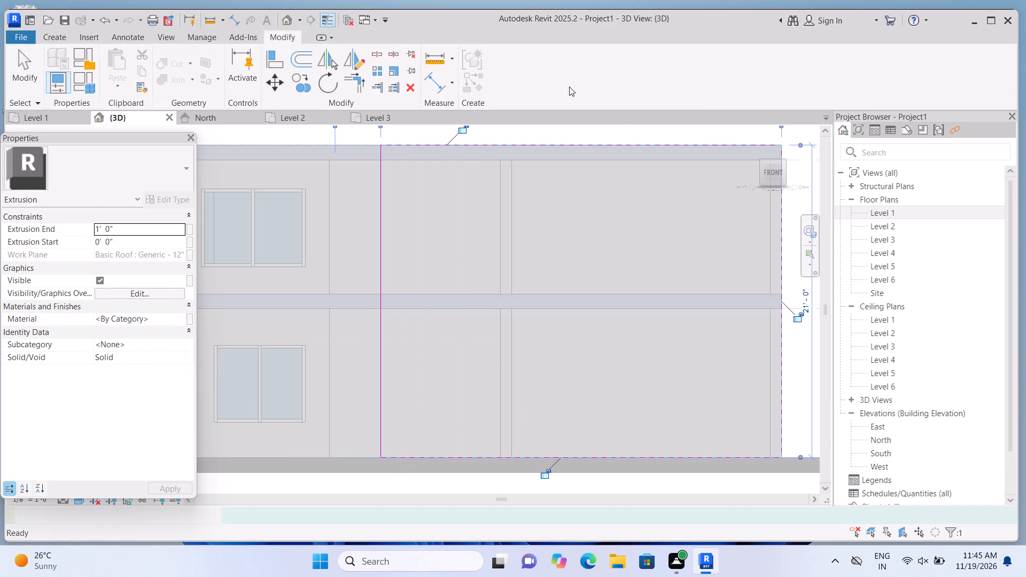
# Examine the extruded front panel from the isometric home view and at close range, checking how it meets the roof and slabs.
pyautogui.scroll(-3, 636, 199)
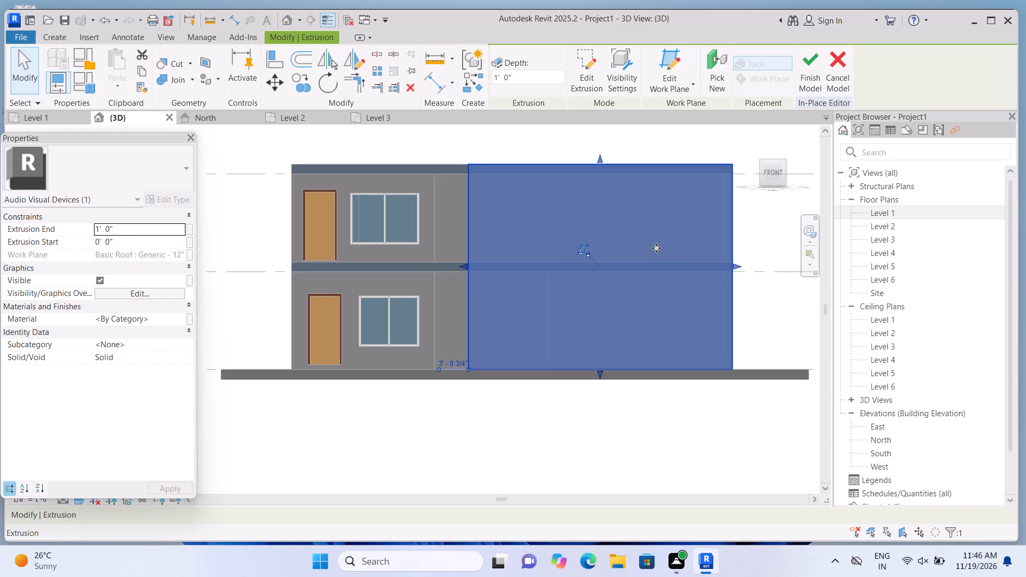
pyautogui.scroll(-1, 658, 249)
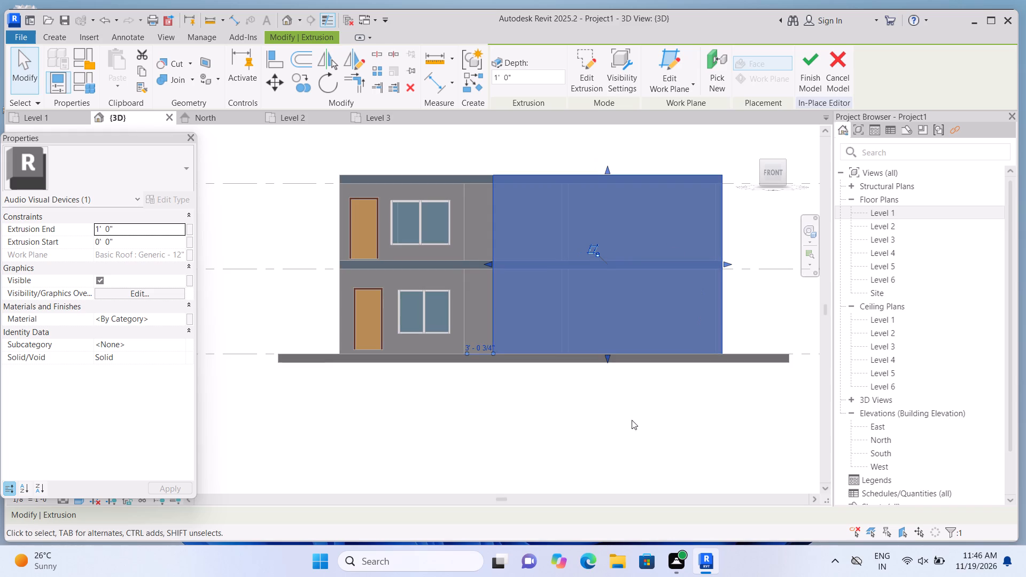
pyautogui.click(286, 17)
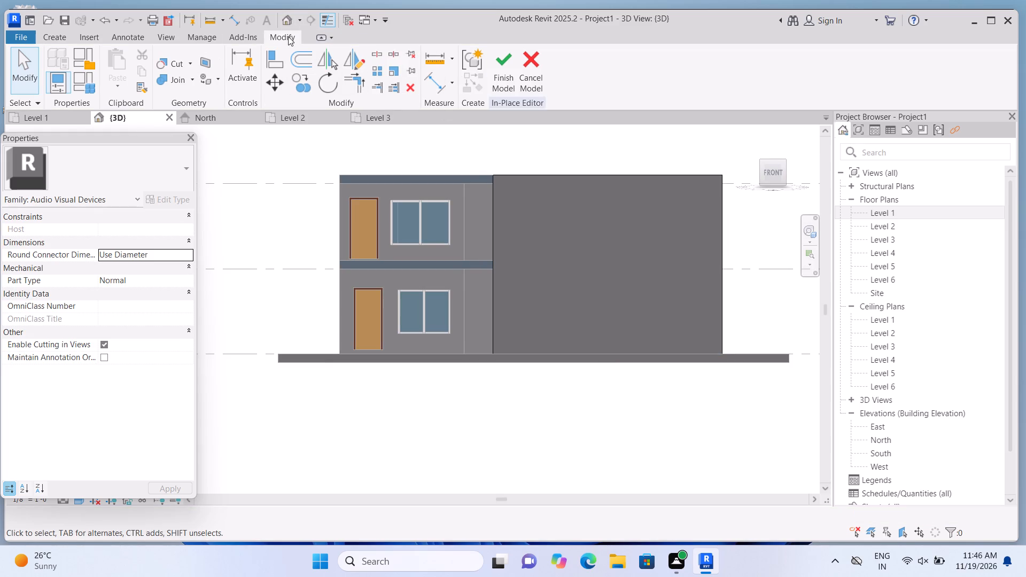
pyautogui.click(285, 17)
pyautogui.click(749, 134)
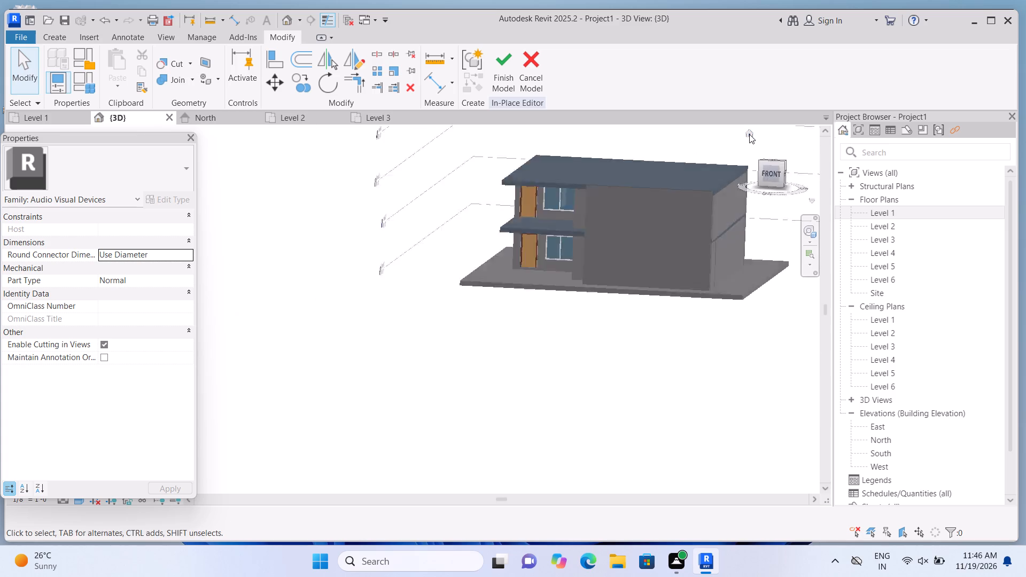
pyautogui.scroll(6, 271, 408)
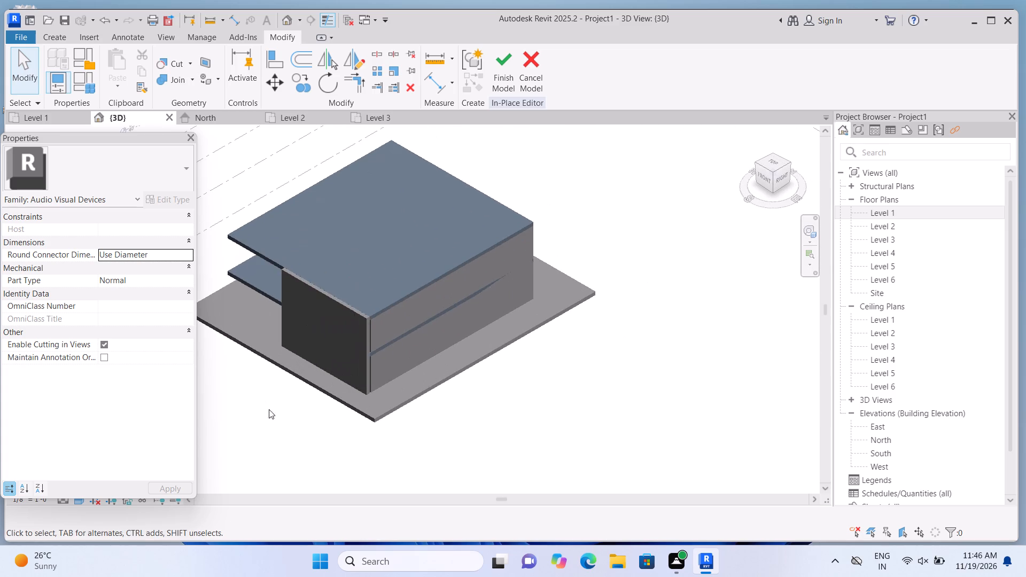
pyautogui.moveTo(272, 439); pyautogui.dragTo(333, 380, button='middle')
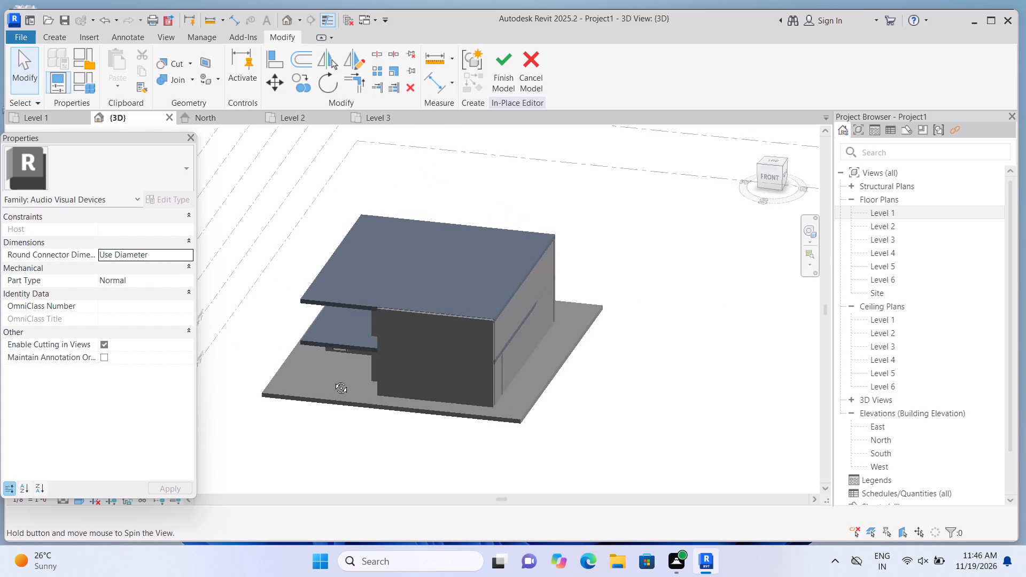
pyautogui.moveTo(333, 380); pyautogui.dragTo(270, 349, button='middle')
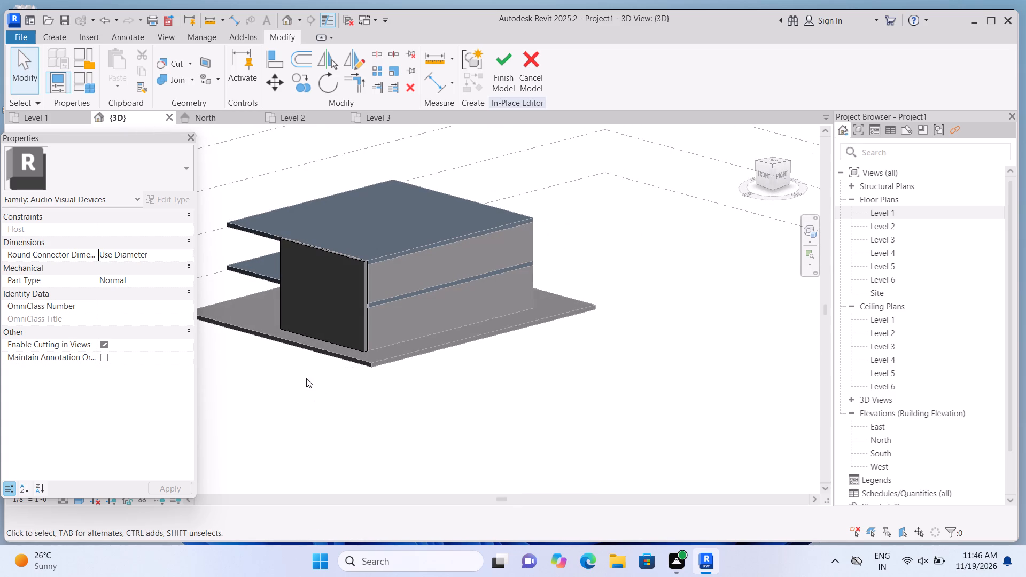
pyautogui.scroll(-1, 426, 399)
pyautogui.scroll(2, 176, 331)
pyautogui.scroll(2, 244, 319)
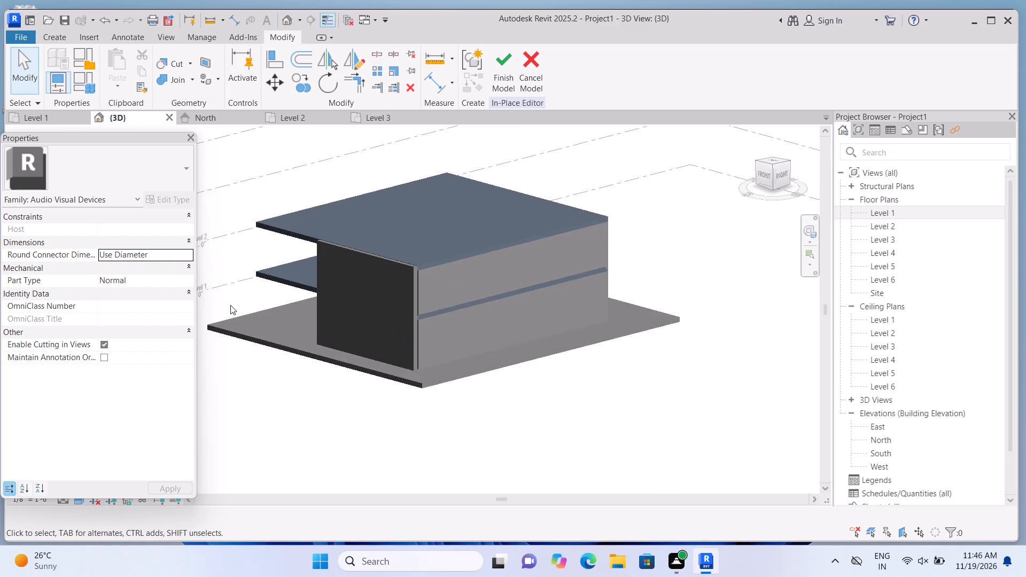
pyautogui.scroll(4, 230, 304)
pyautogui.scroll(1, 468, 402)
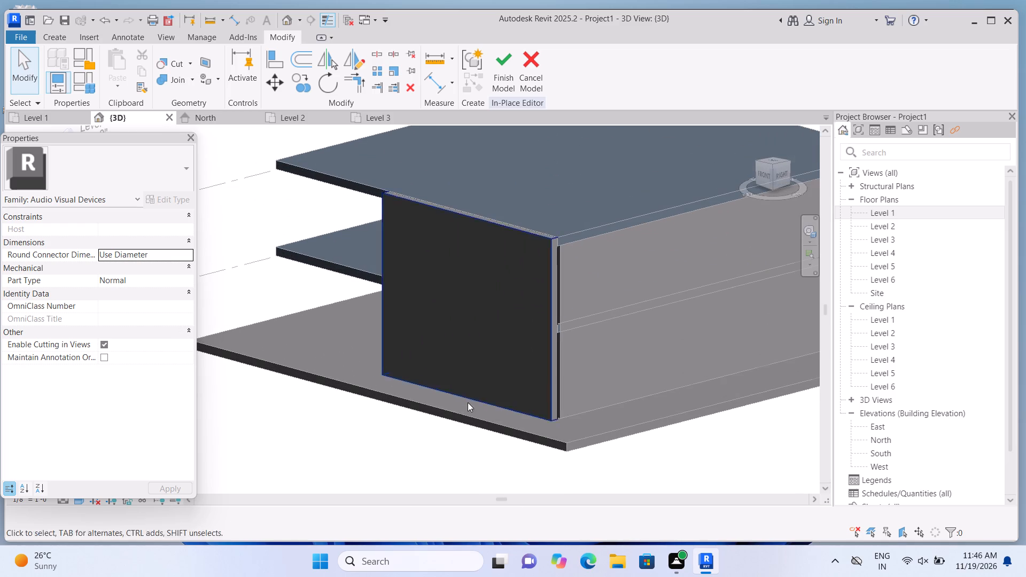
# Adjust the outer side edge of the front panel so it lines up with the building's side wall.
pyautogui.click(544, 352)
pyautogui.scroll(3, 560, 338)
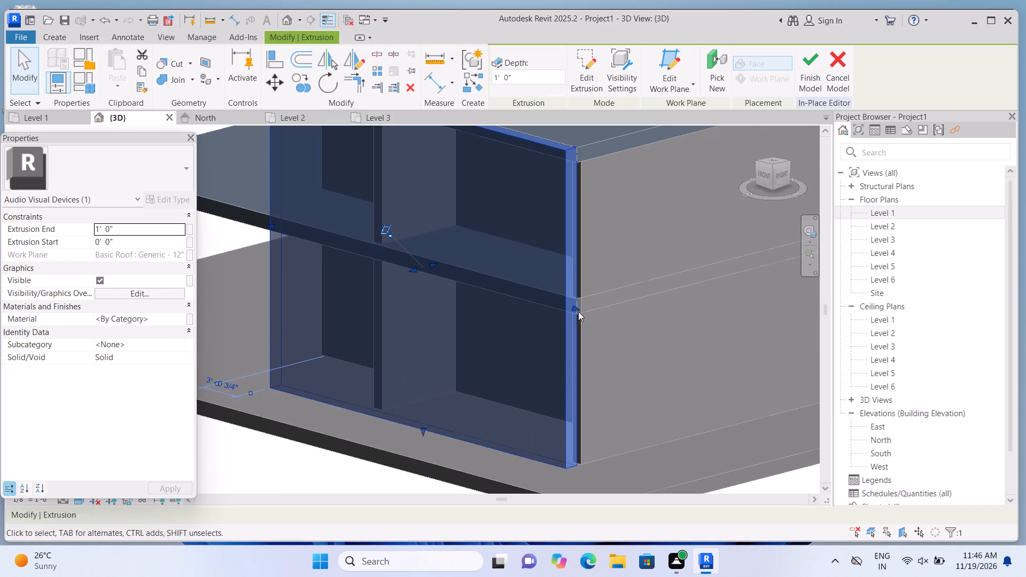
pyautogui.click(574, 308)
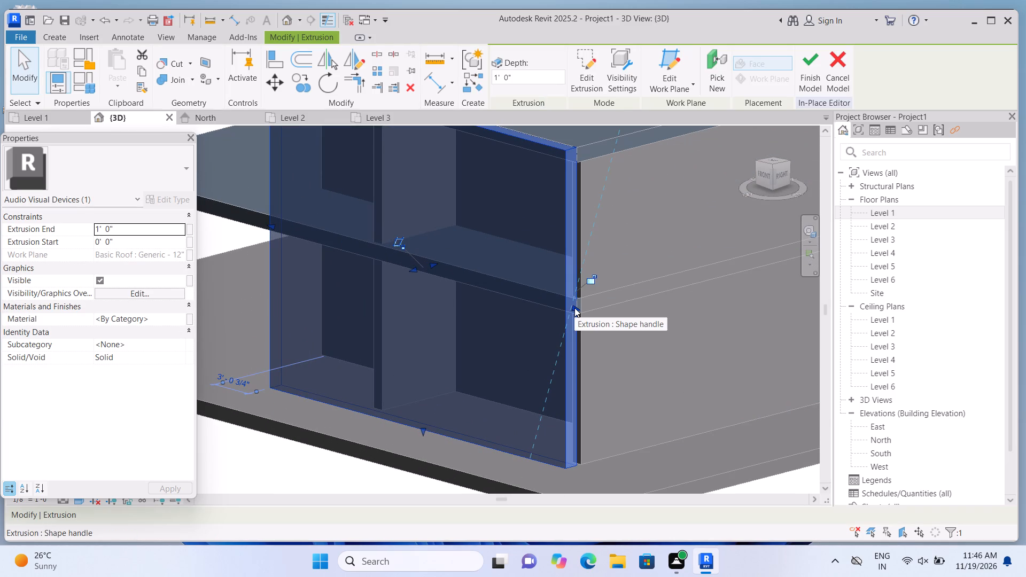
pyautogui.click(575, 307)
pyautogui.click(576, 307)
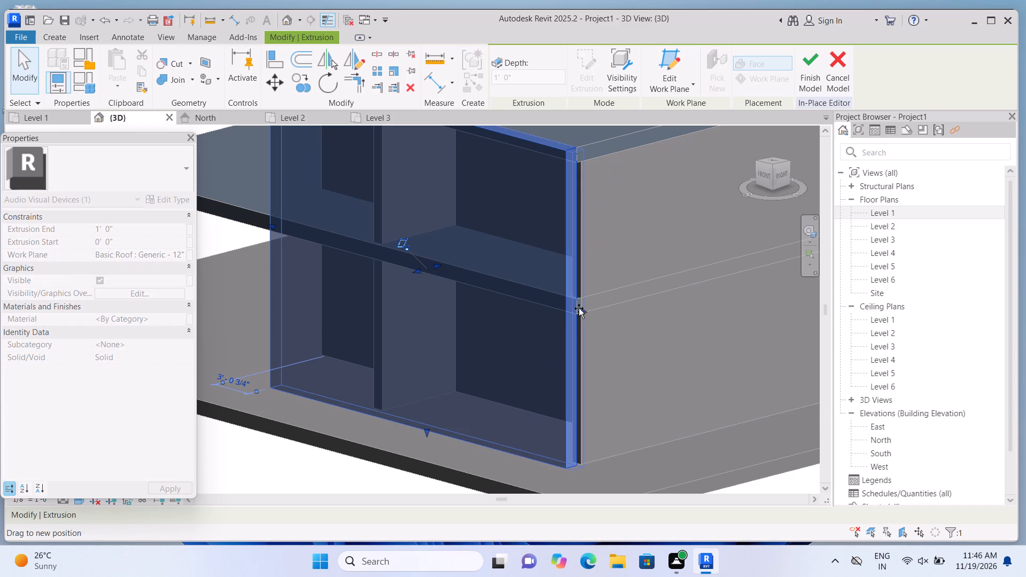
pyautogui.scroll(-2, 576, 310)
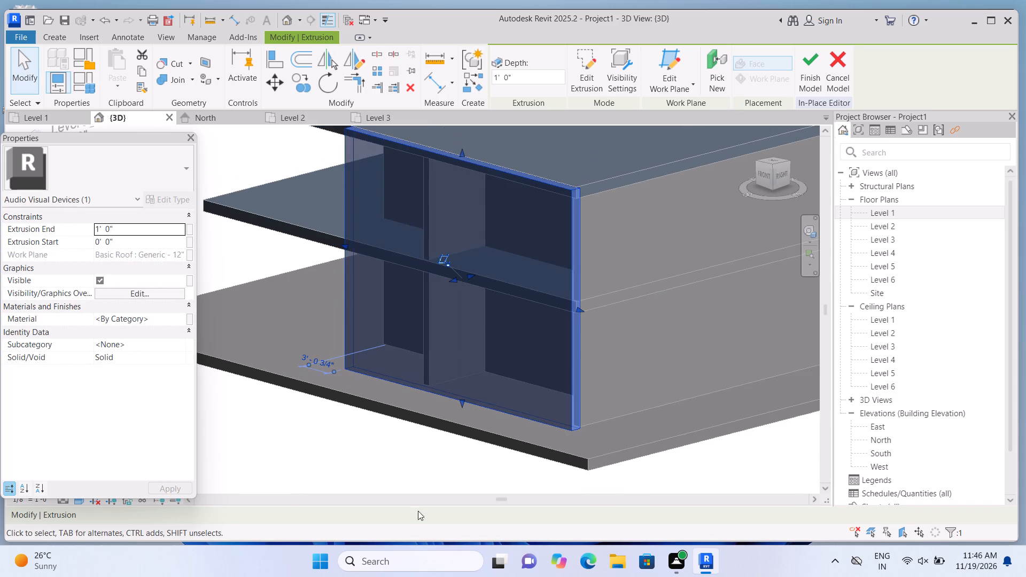
pyautogui.click(403, 447)
# Narrow the front panel by moving its inner side edge towards the outer corner, near the partition wall behind it.
pyautogui.scroll(-2, 416, 440)
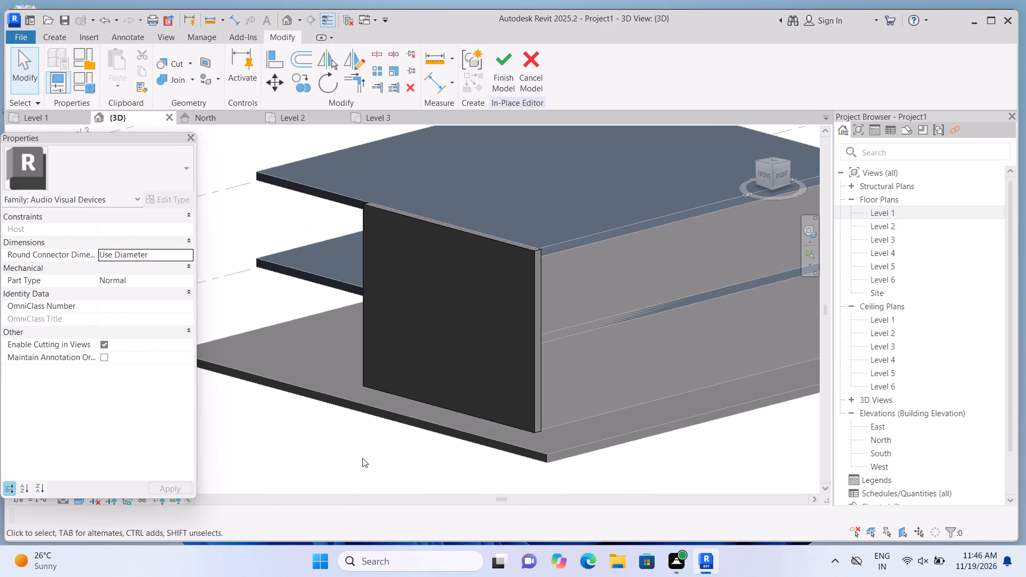
pyautogui.scroll(-1, 366, 454)
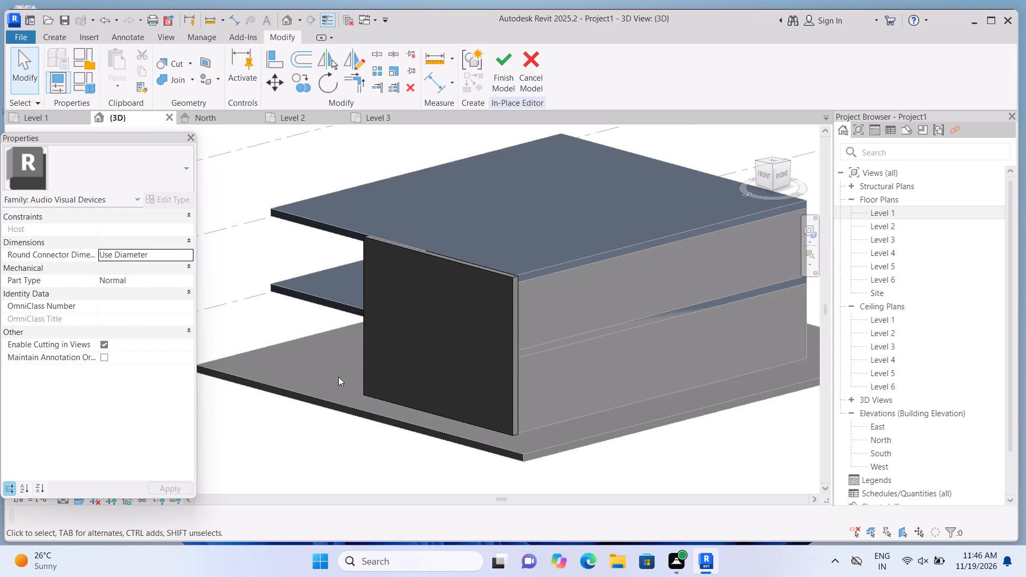
pyautogui.scroll(1, 338, 371)
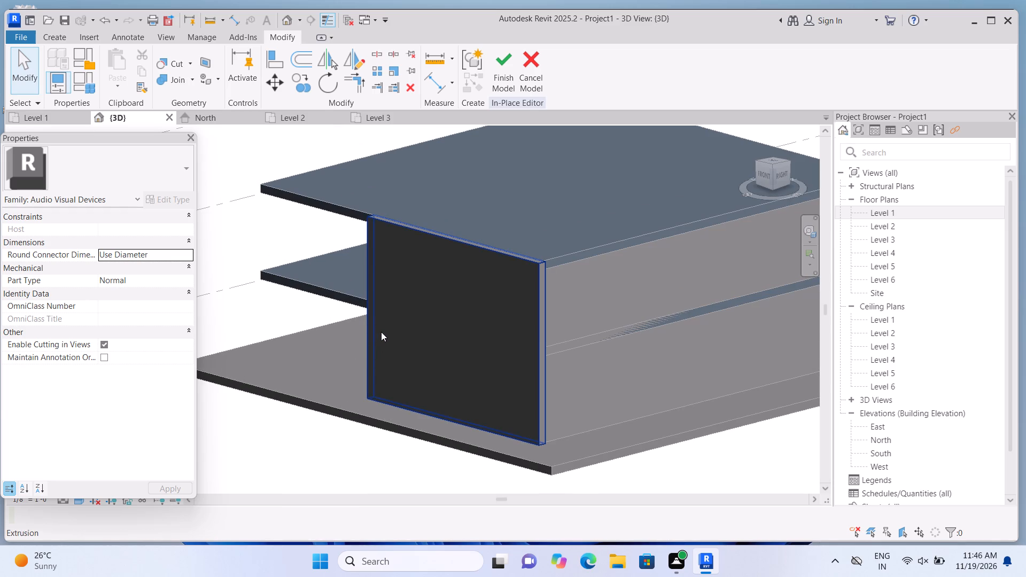
pyautogui.click(391, 328)
pyautogui.scroll(1, 386, 328)
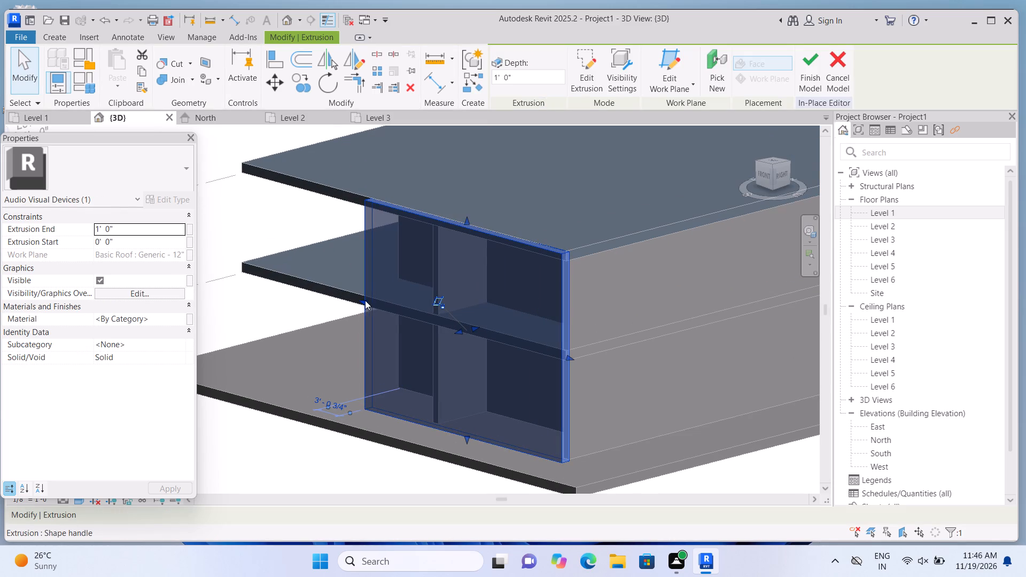
pyautogui.moveTo(362, 300); pyautogui.dragTo(429, 322)
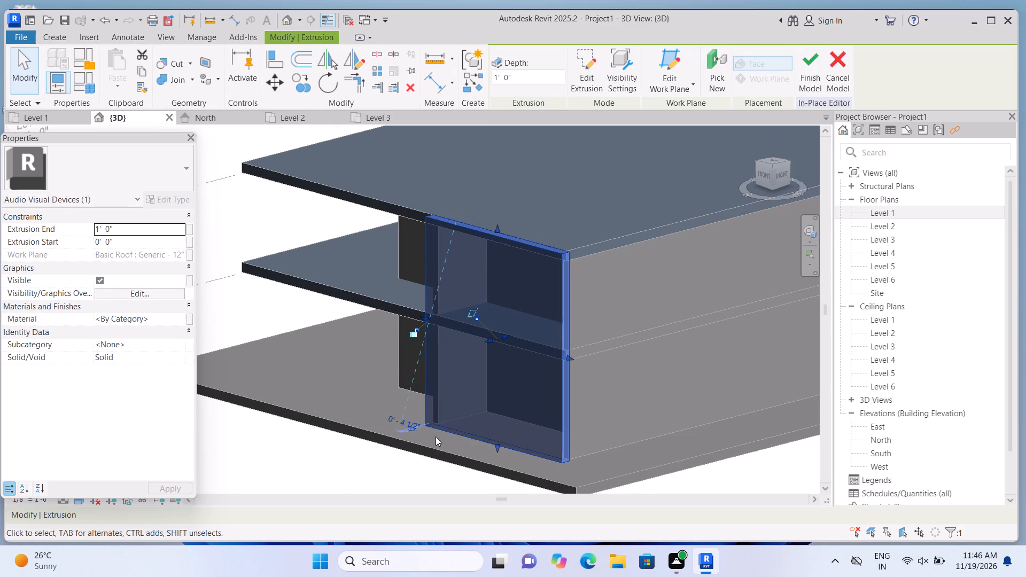
# Fine-tune the panel's inner side edge in the front view to line up with the partition wall's edge.
pyautogui.click(766, 172)
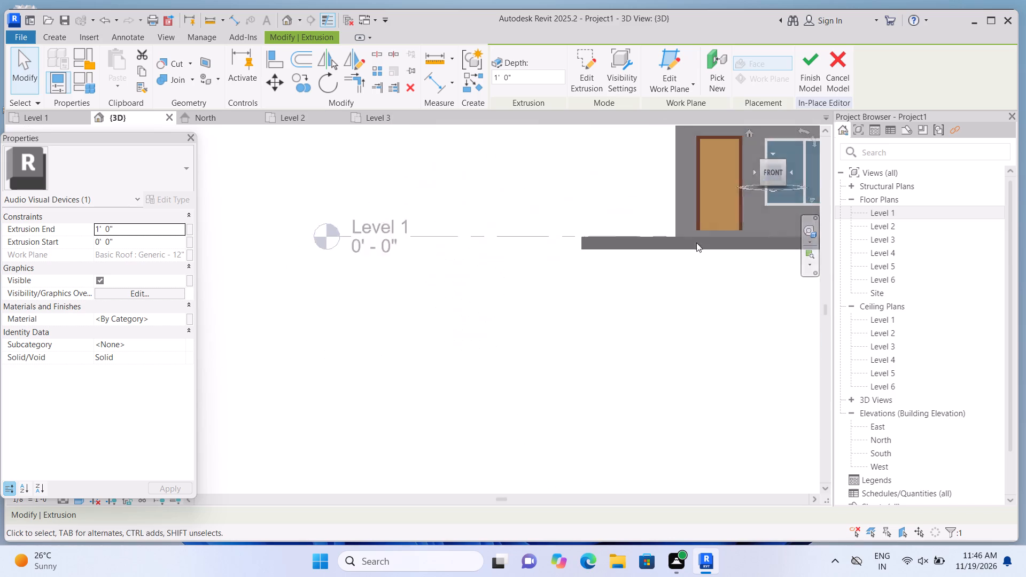
pyautogui.scroll(-2, 570, 292)
pyautogui.scroll(-2, 456, 333)
pyautogui.scroll(-2, 394, 320)
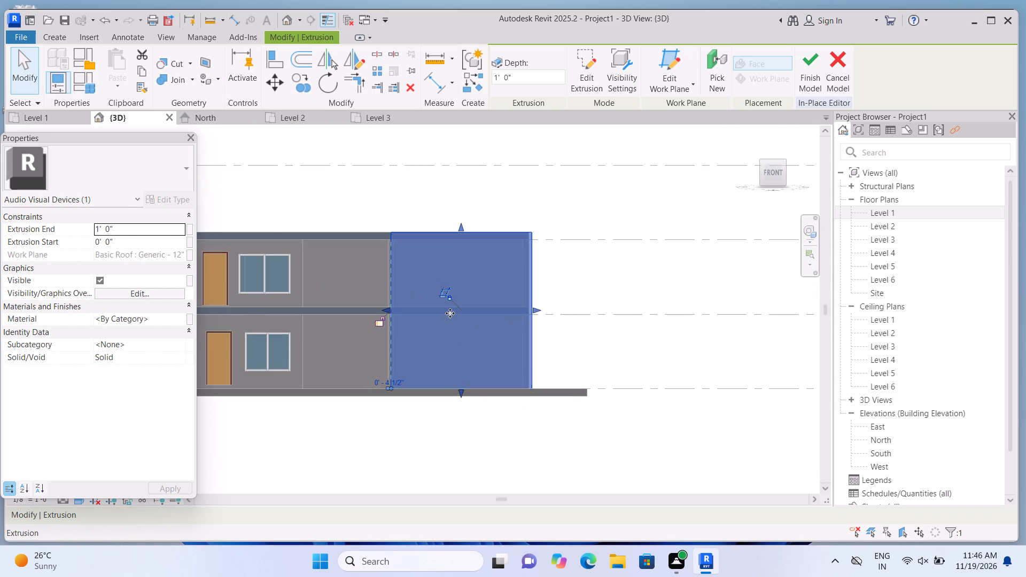
pyautogui.scroll(-1, 450, 313)
pyautogui.scroll(7, 293, 313)
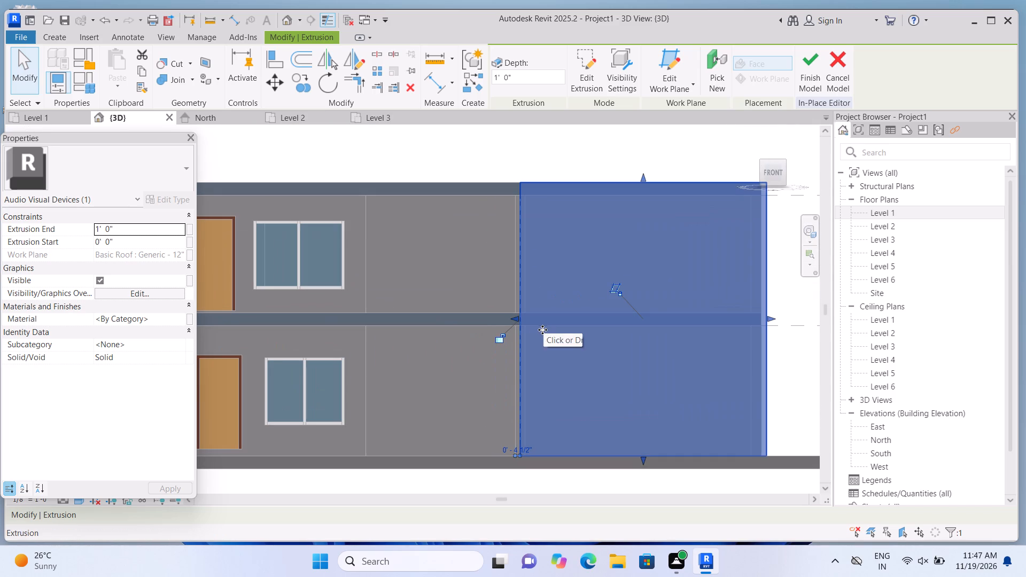
pyautogui.scroll(3, 525, 331)
pyautogui.doubleClick(516, 313)
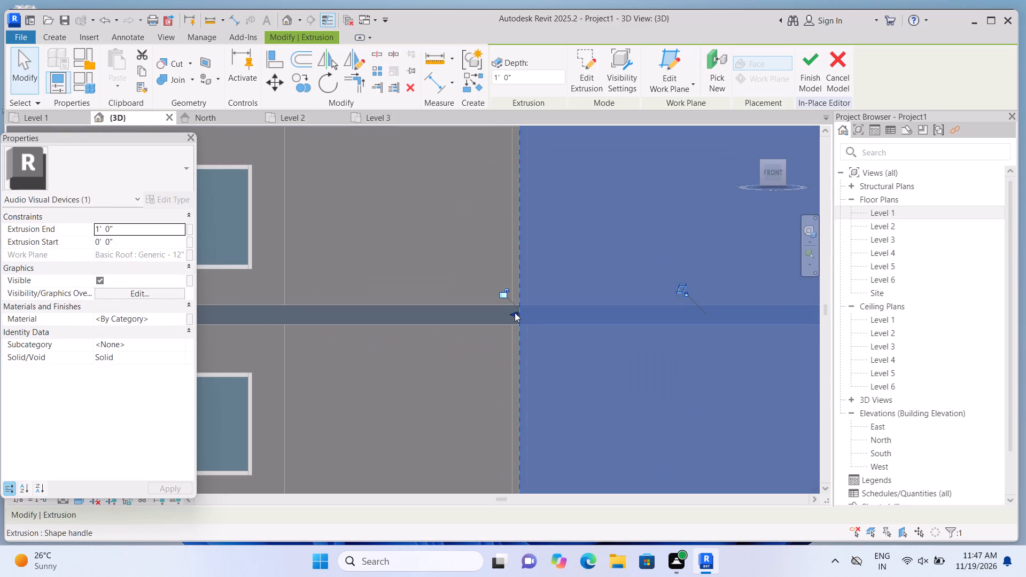
pyautogui.moveTo(515, 313); pyautogui.dragTo(509, 311)
pyautogui.scroll(-5, 510, 313)
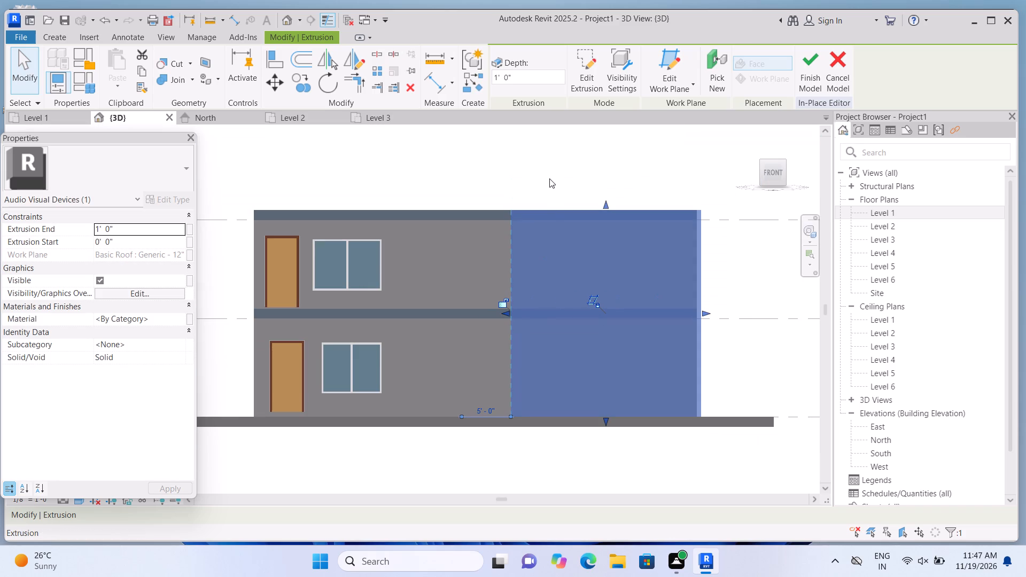
pyautogui.click(549, 178)
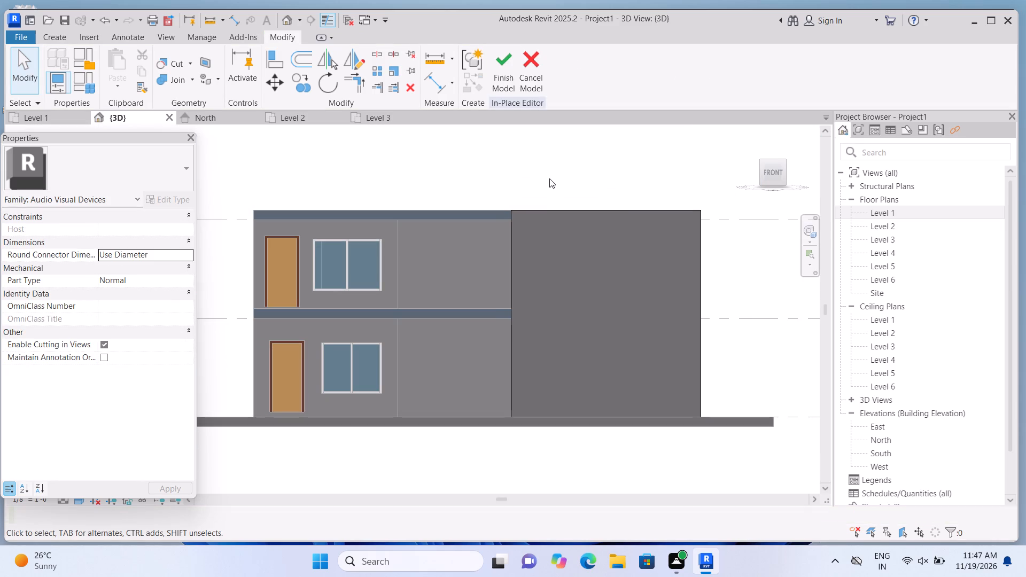
# Raise the top edge of the front panel well above the roof, a little past Level 4.
pyautogui.click(752, 132)
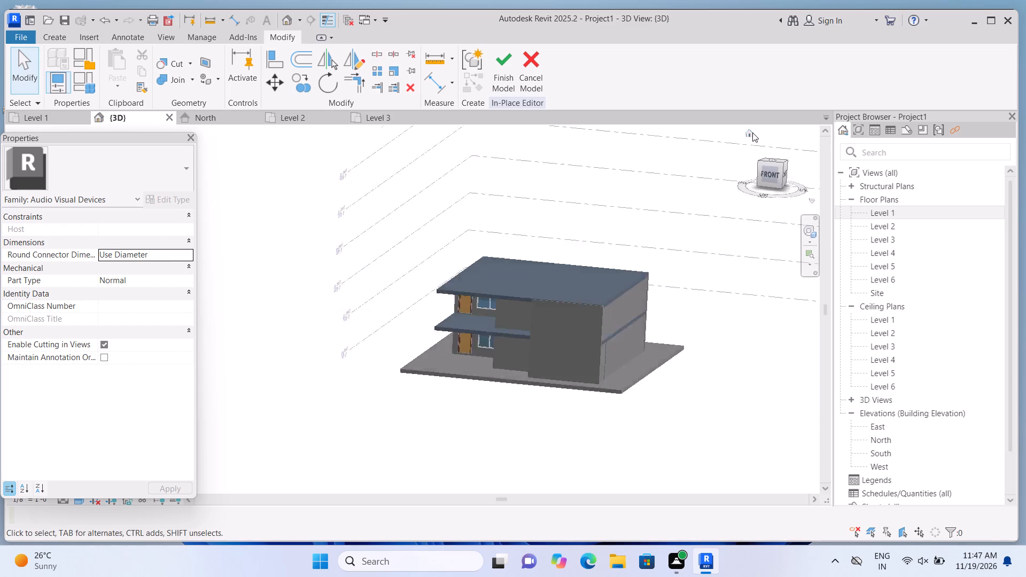
pyautogui.scroll(2, 275, 403)
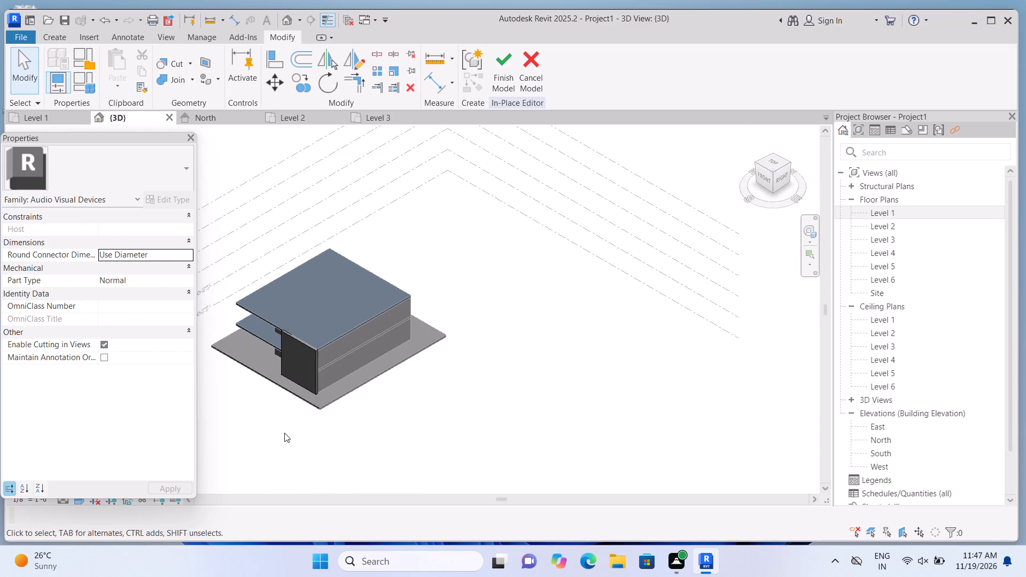
pyautogui.keyDown('shift'); pyautogui.moveTo(284, 433); pyautogui.dragTo(304, 394, button='middle'); pyautogui.keyUp('shift')
pyautogui.scroll(3, 271, 385)
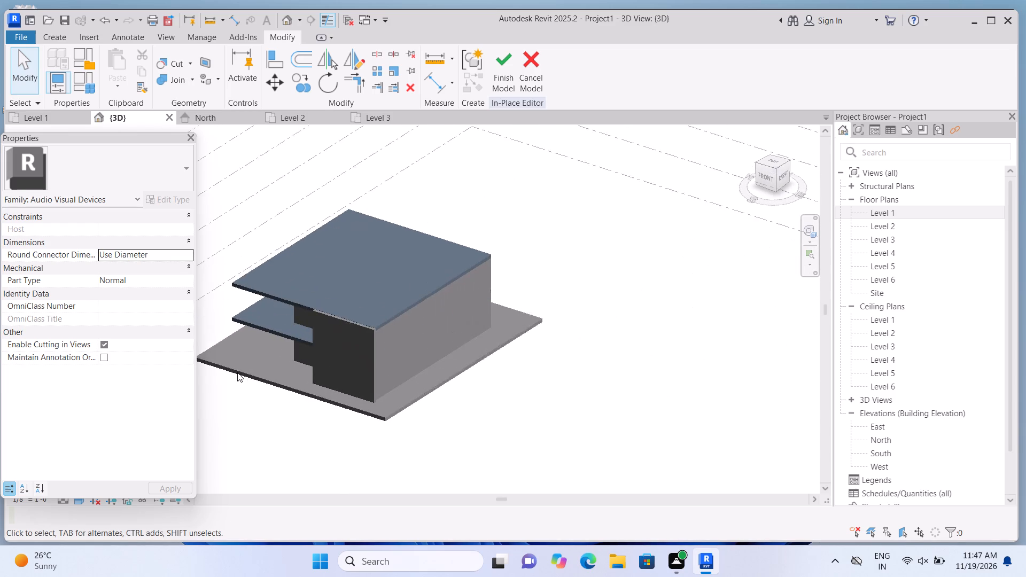
pyautogui.scroll(3, 237, 372)
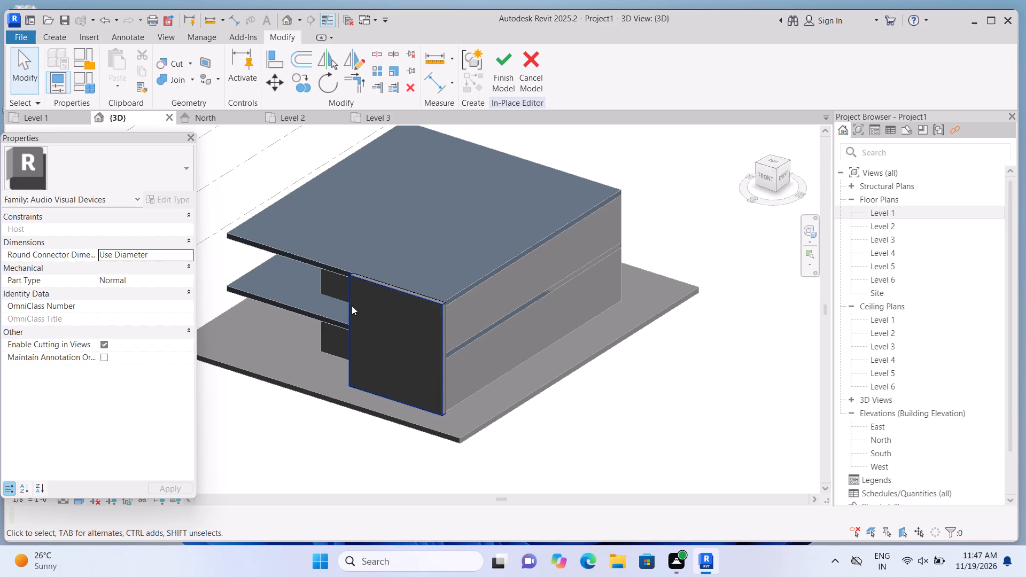
pyautogui.click(397, 302)
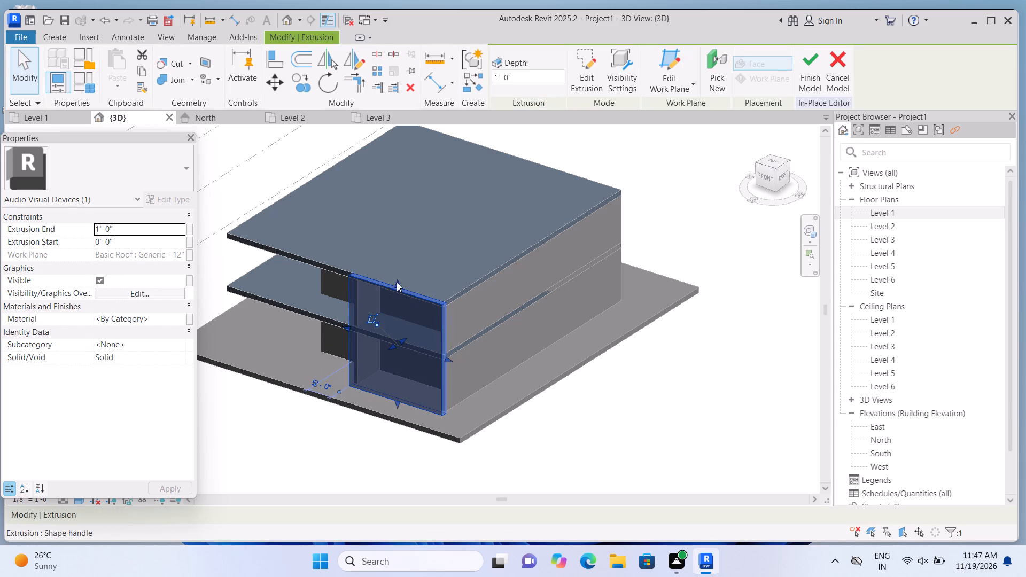
pyautogui.moveTo(398, 278); pyautogui.dragTo(415, 219)
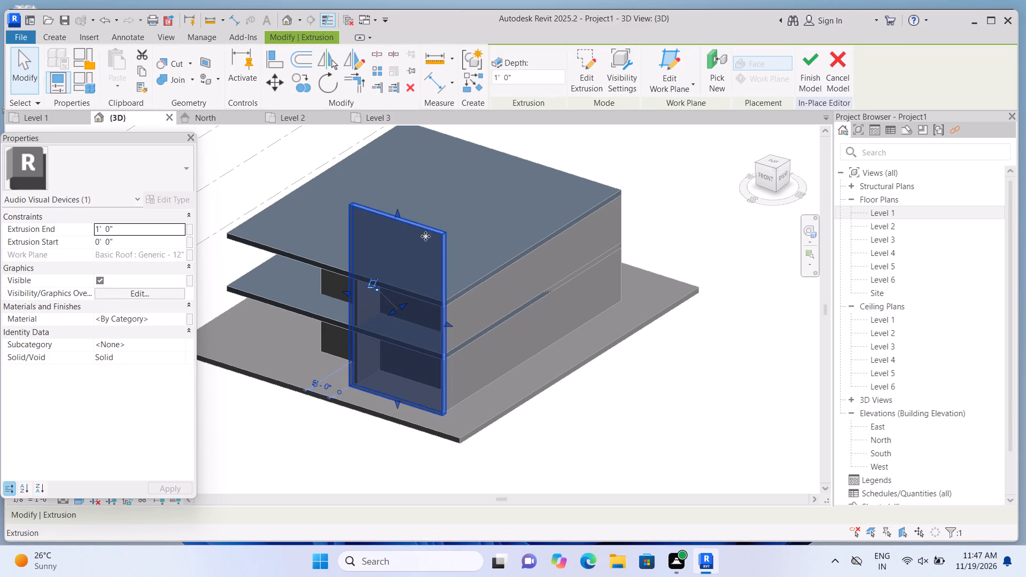
pyautogui.click(602, 410)
# Examine the raised front panel from several angles against the roof, slabs and side wall.
pyautogui.scroll(-1, 606, 409)
pyautogui.moveTo(554, 417); pyautogui.dragTo(619, 386, button='middle')
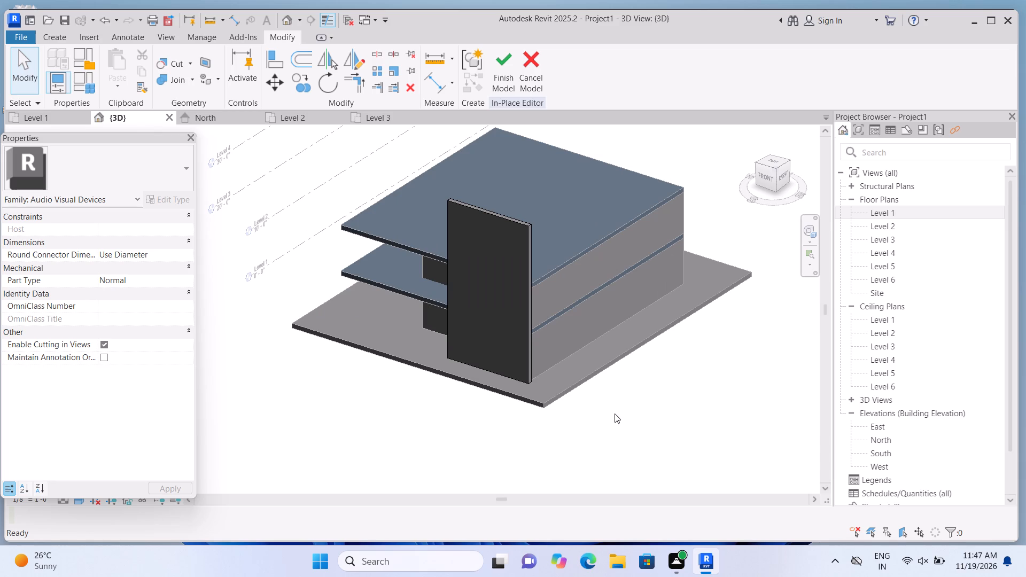
pyautogui.keyDown('shift'); pyautogui.moveTo(613, 407); pyautogui.dragTo(616, 383, button='middle'); pyautogui.keyUp('shift')
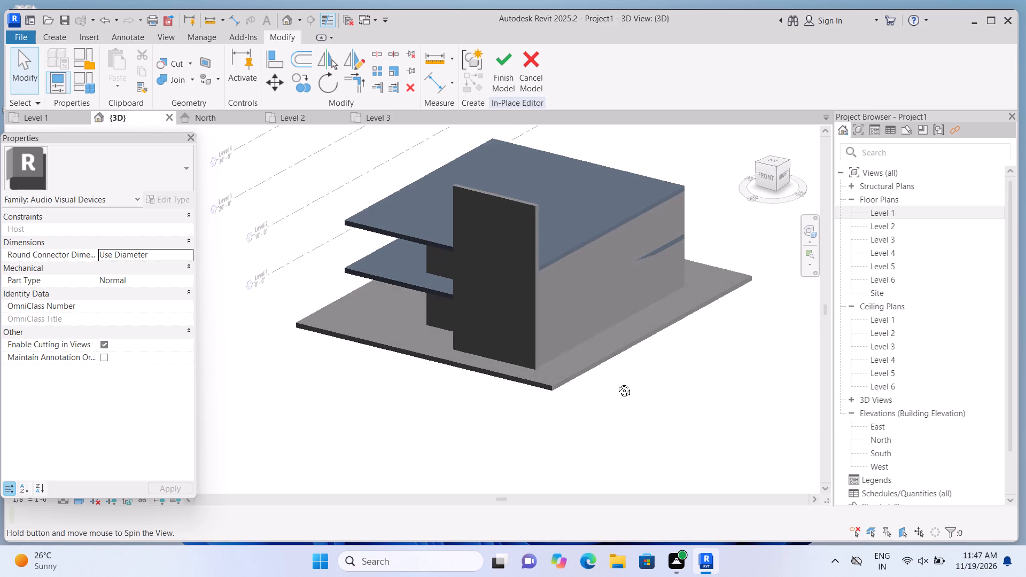
pyautogui.keyDown('shift'); pyautogui.moveTo(616, 383); pyautogui.dragTo(621, 368, button='middle'); pyautogui.keyUp('shift')
pyautogui.keyDown('shift'); pyautogui.moveTo(623, 409); pyautogui.dragTo(625, 397, button='middle'); pyautogui.keyUp('shift')
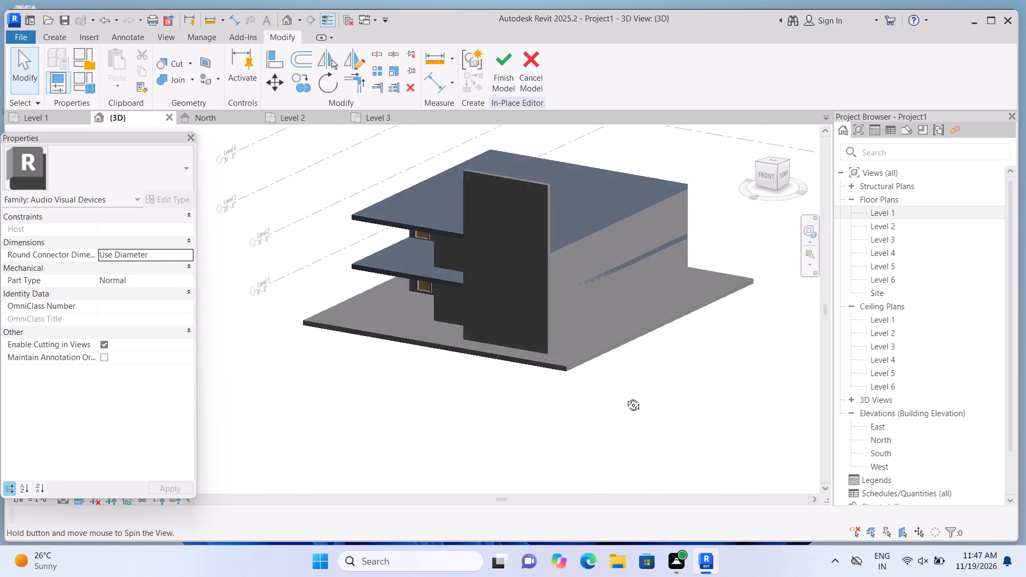
pyautogui.keyDown('shift'); pyautogui.moveTo(625, 397); pyautogui.dragTo(626, 396, button='middle'); pyautogui.keyUp('shift')
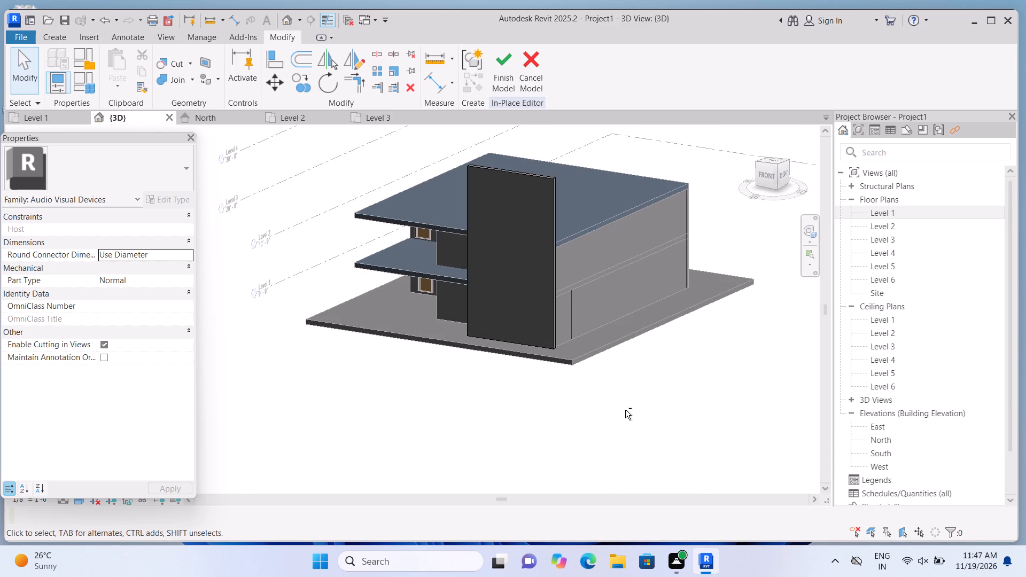
pyautogui.scroll(1, 633, 412)
pyautogui.keyDown('shift'); pyautogui.moveTo(618, 395); pyautogui.dragTo(623, 399, button='middle'); pyautogui.keyUp('shift')
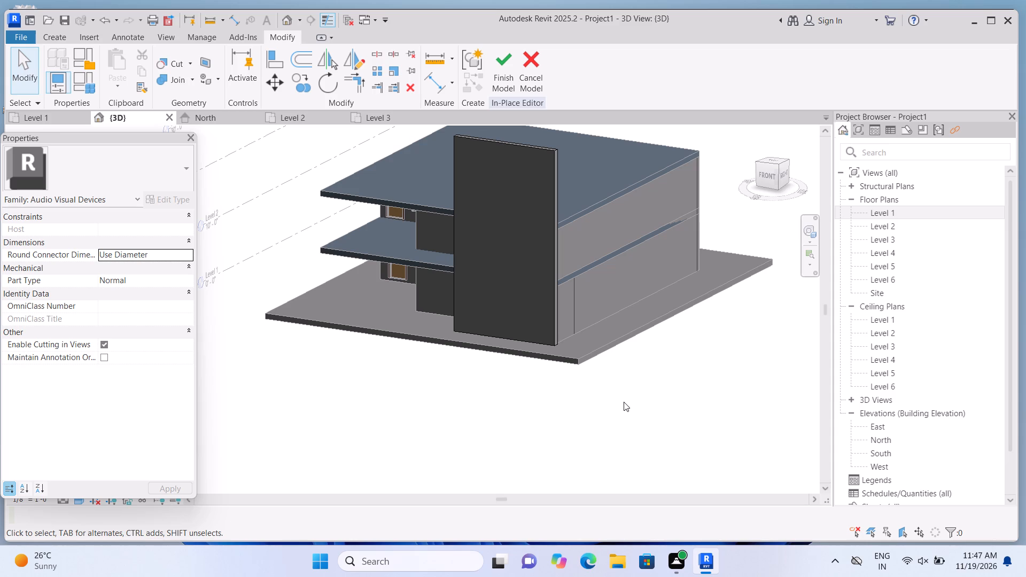
# Extrude a 1' deep strip from the roof's front face, covering its edge for about 26' 1 1/2" from the outer corner to the tall panel.
pyautogui.click(767, 179)
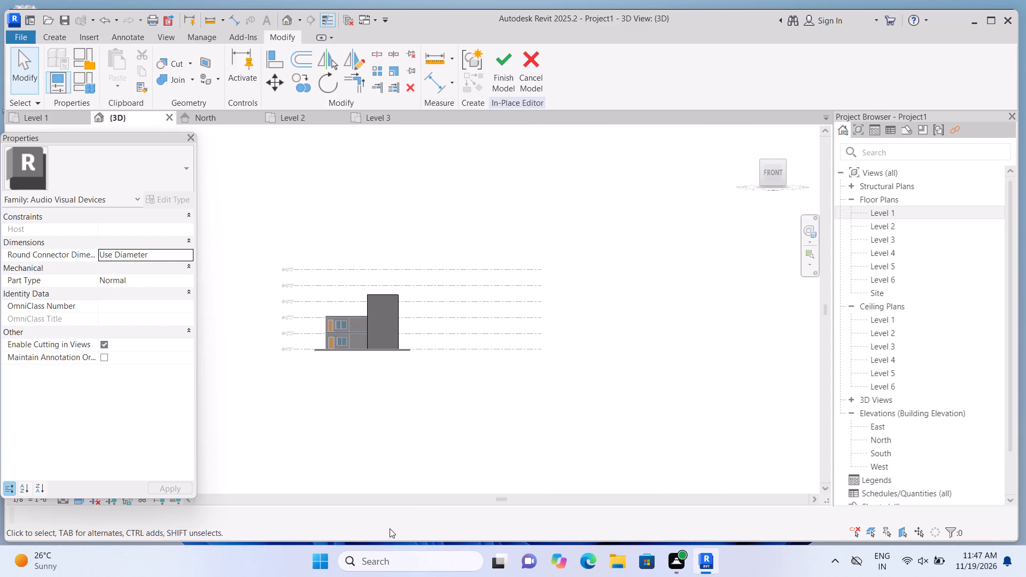
pyautogui.scroll(1, 216, 195)
pyautogui.scroll(5, 361, 384)
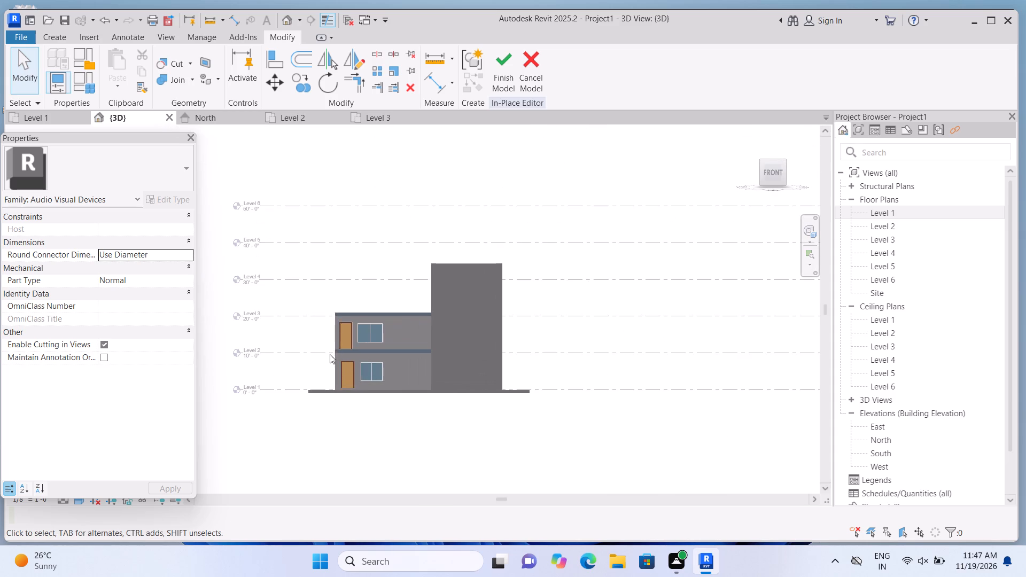
pyautogui.scroll(4, 330, 354)
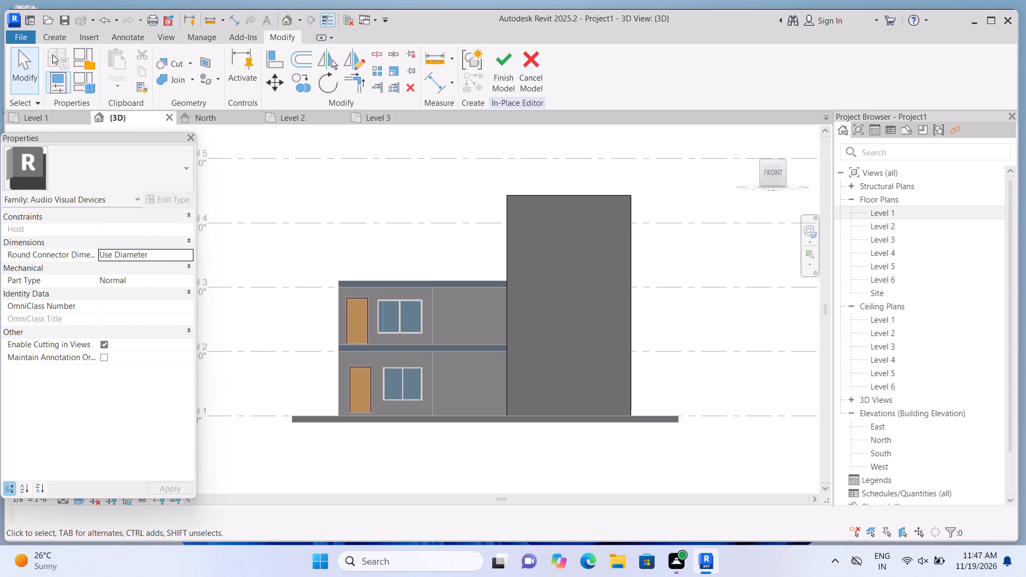
pyautogui.click(50, 37)
pyautogui.click(129, 67)
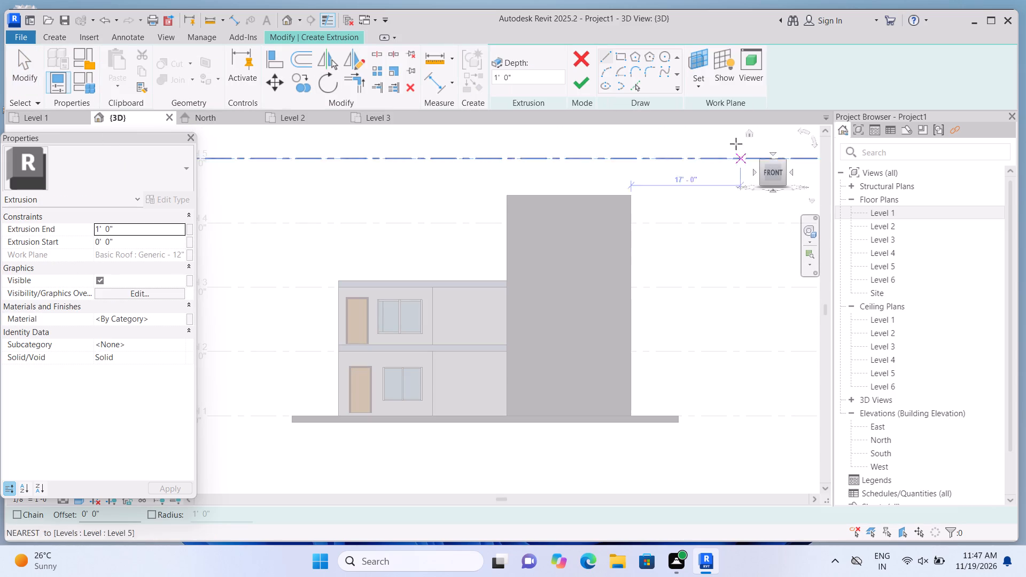
pyautogui.click(702, 80)
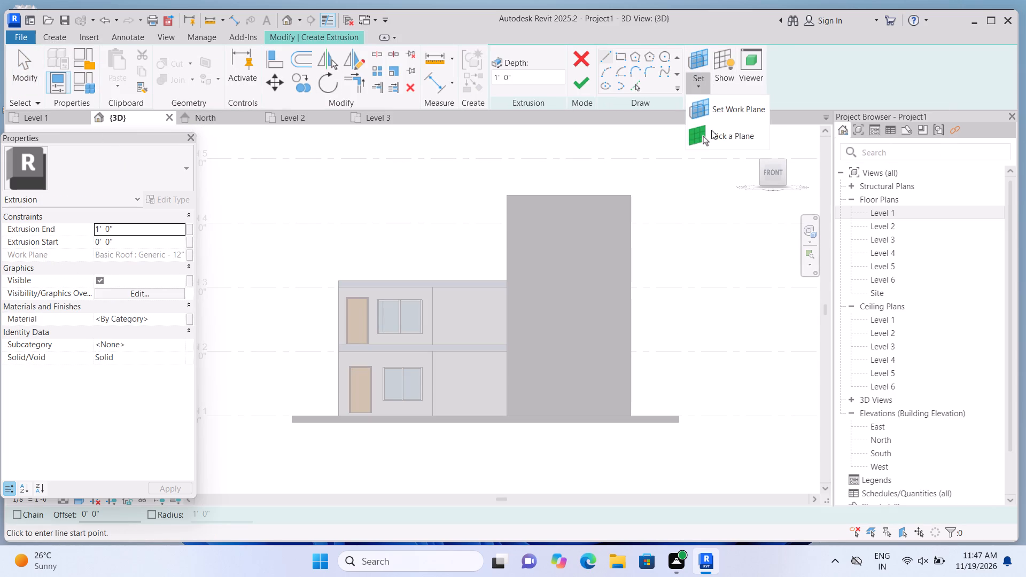
pyautogui.click(712, 136)
pyautogui.scroll(3, 358, 318)
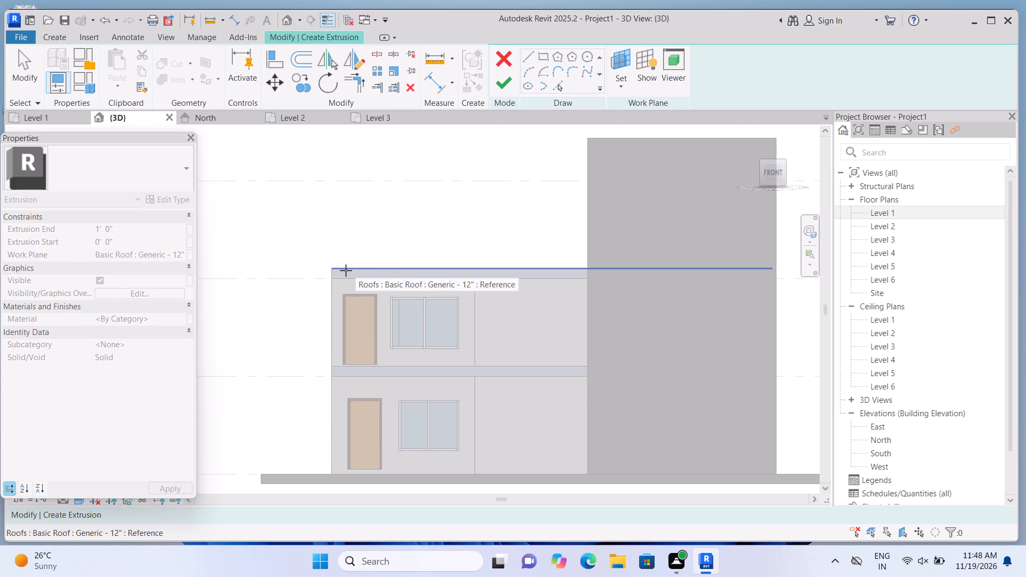
pyautogui.scroll(2, 337, 277)
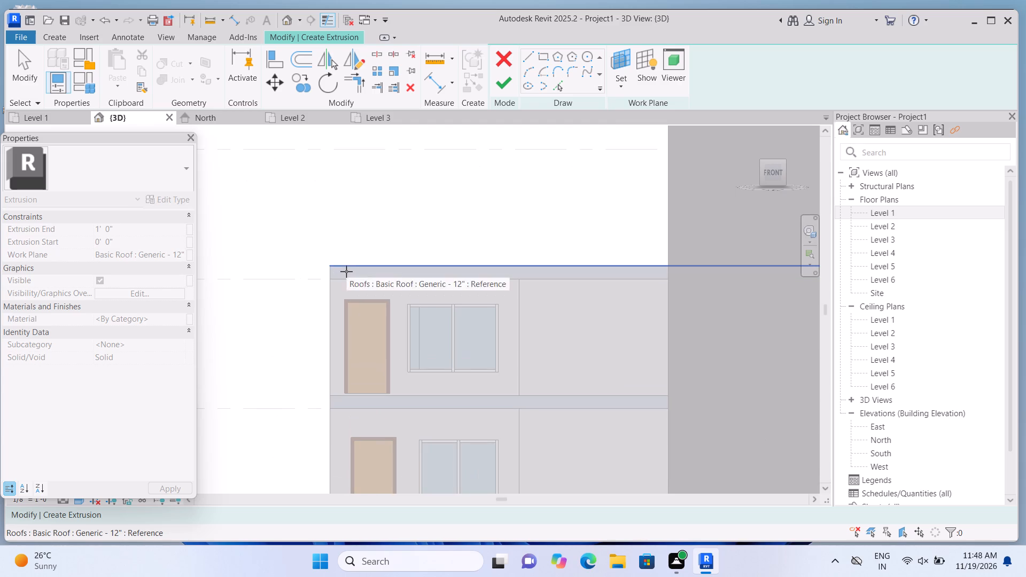
pyautogui.click(346, 272)
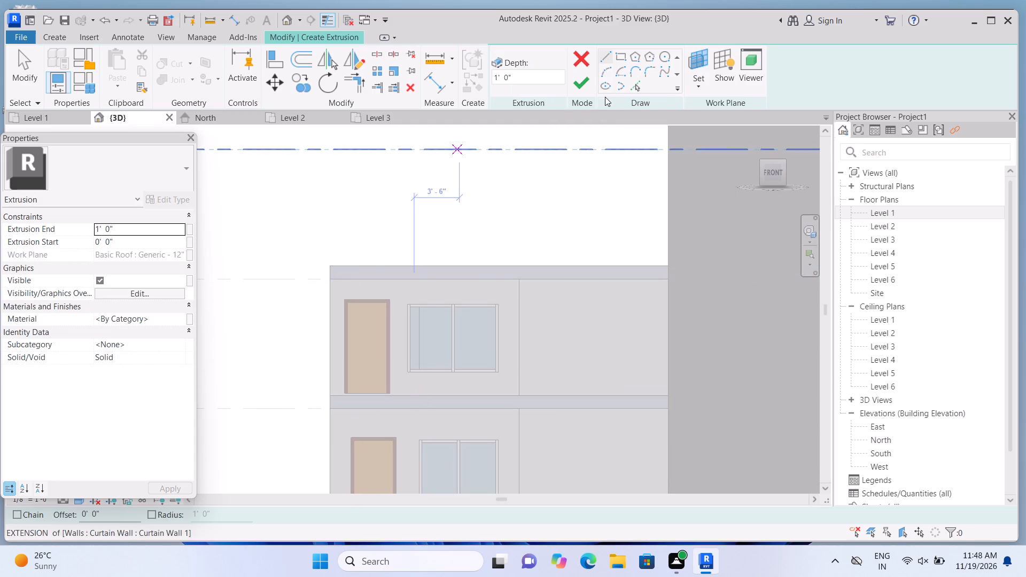
pyautogui.click(617, 58)
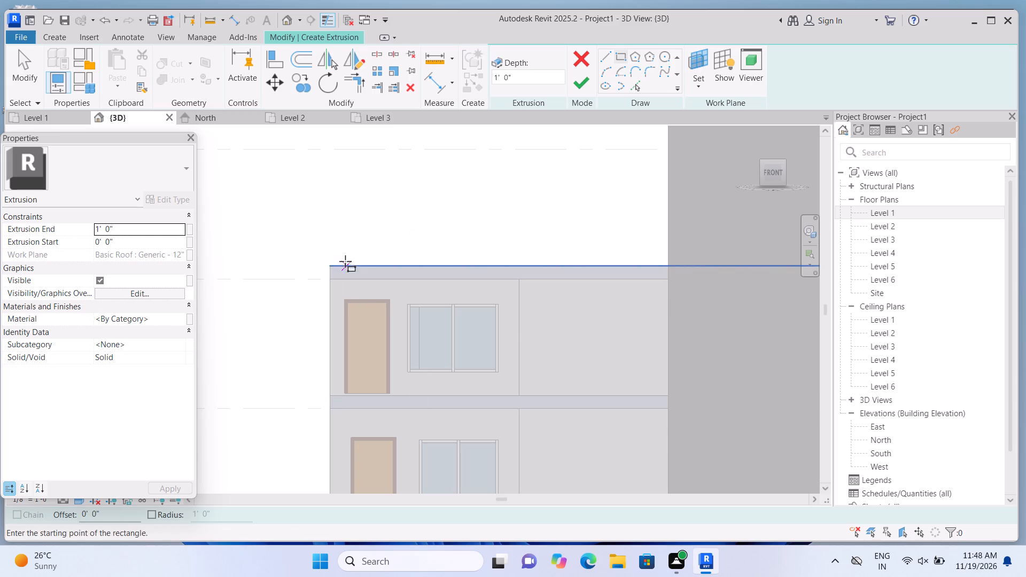
pyautogui.click(333, 266)
pyautogui.scroll(2, 574, 299)
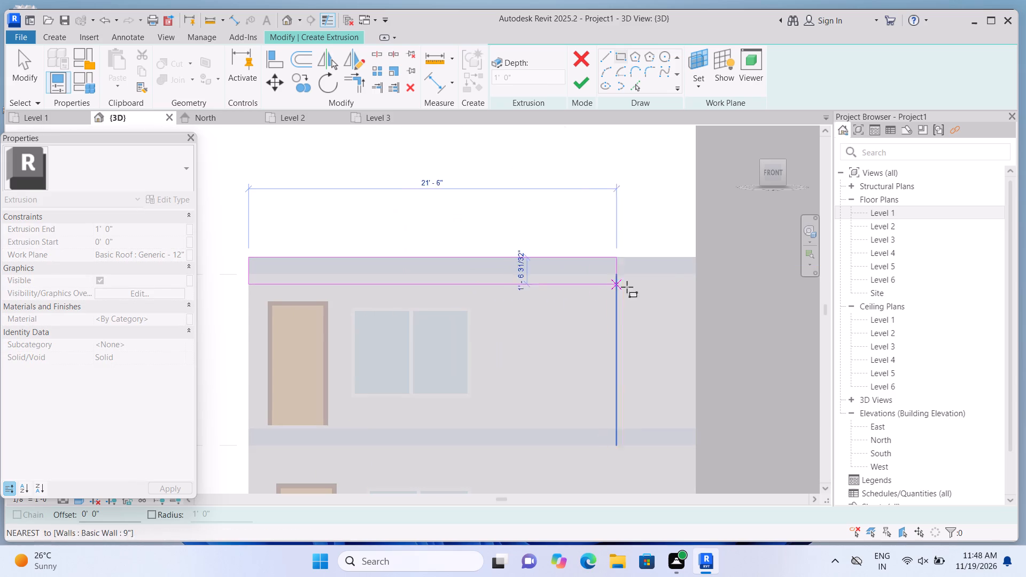
pyautogui.click(697, 278)
pyautogui.scroll(-2, 697, 278)
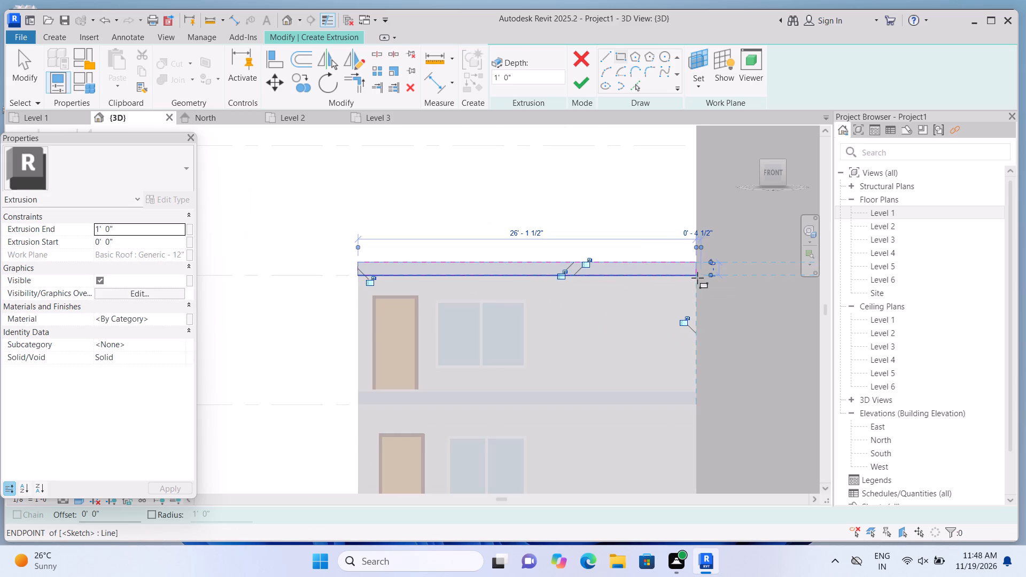
pyautogui.click(581, 76)
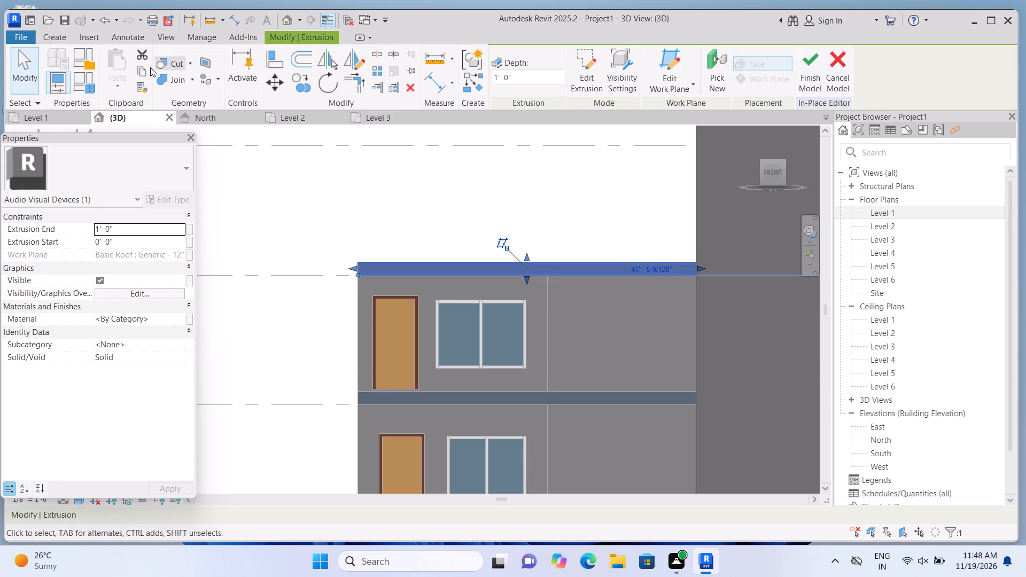
# Extrude a 9" wide, 9' high, 1' deep vertical strip from the front wall face at the upper storey's outer end, beside the door.
pyautogui.click(55, 39)
pyautogui.click(128, 68)
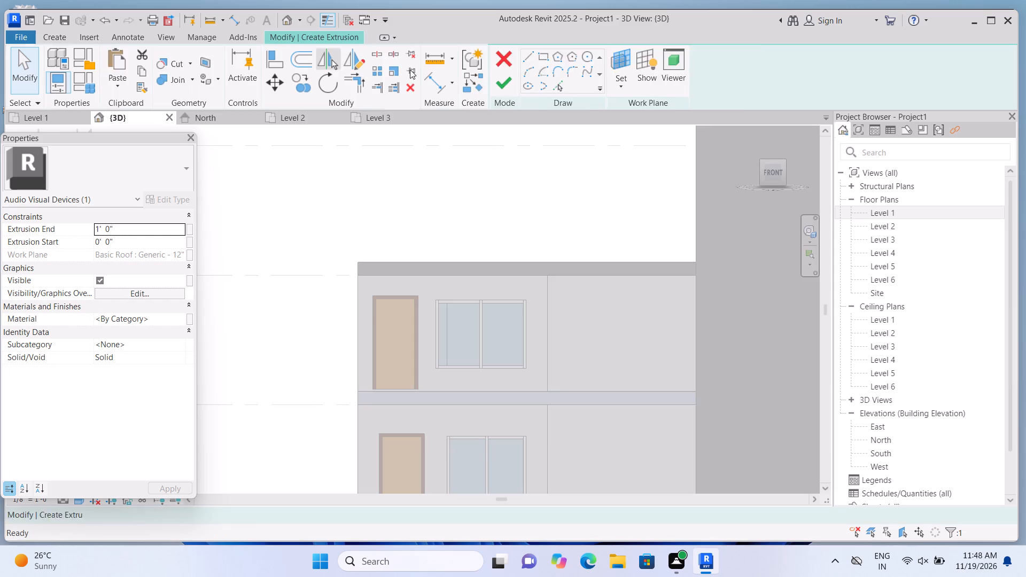
pyautogui.click(686, 88)
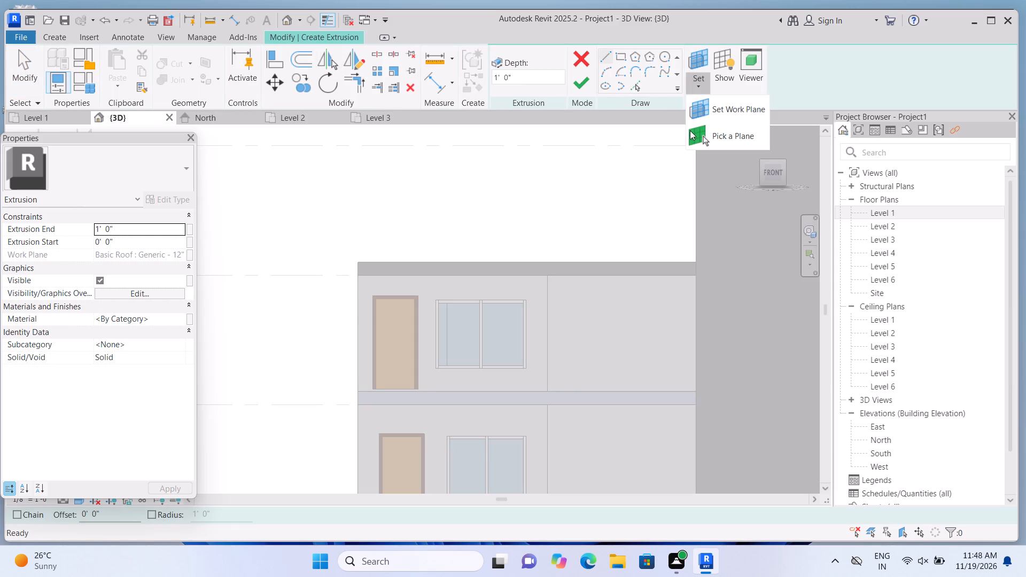
pyautogui.click(690, 130)
pyautogui.scroll(-3, 605, 147)
pyautogui.scroll(2, 602, 206)
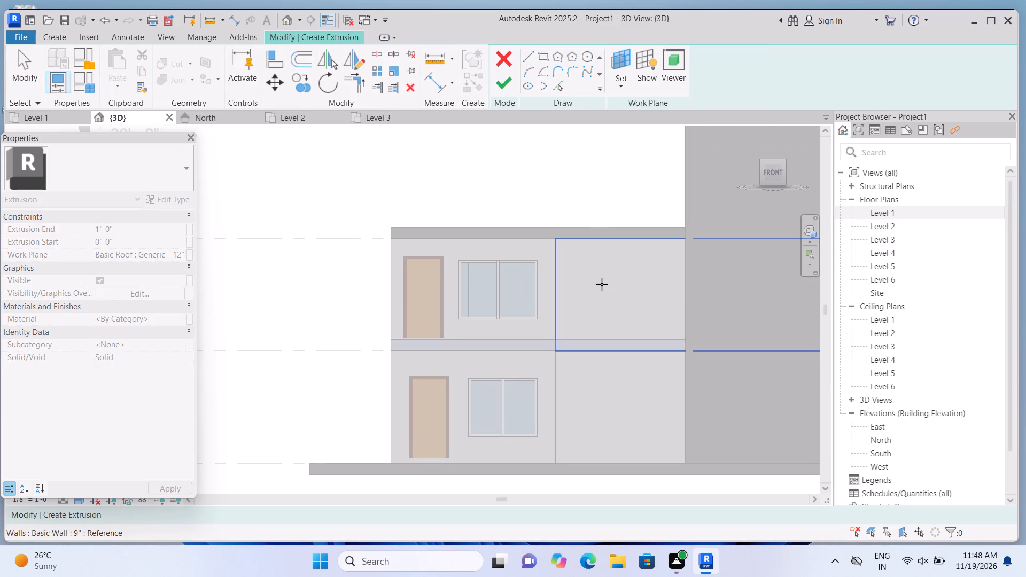
pyautogui.scroll(1, 596, 287)
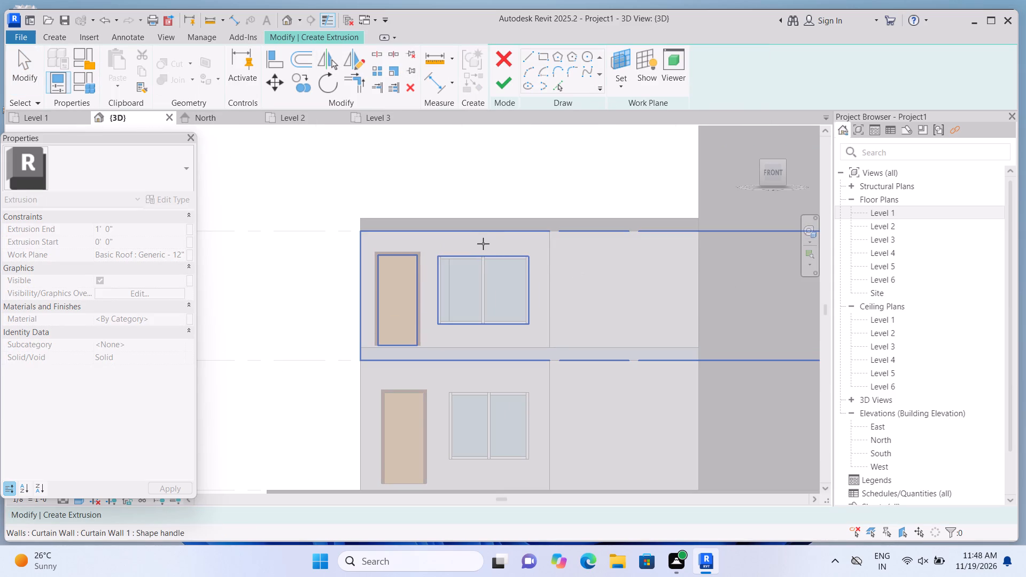
pyautogui.click(463, 242)
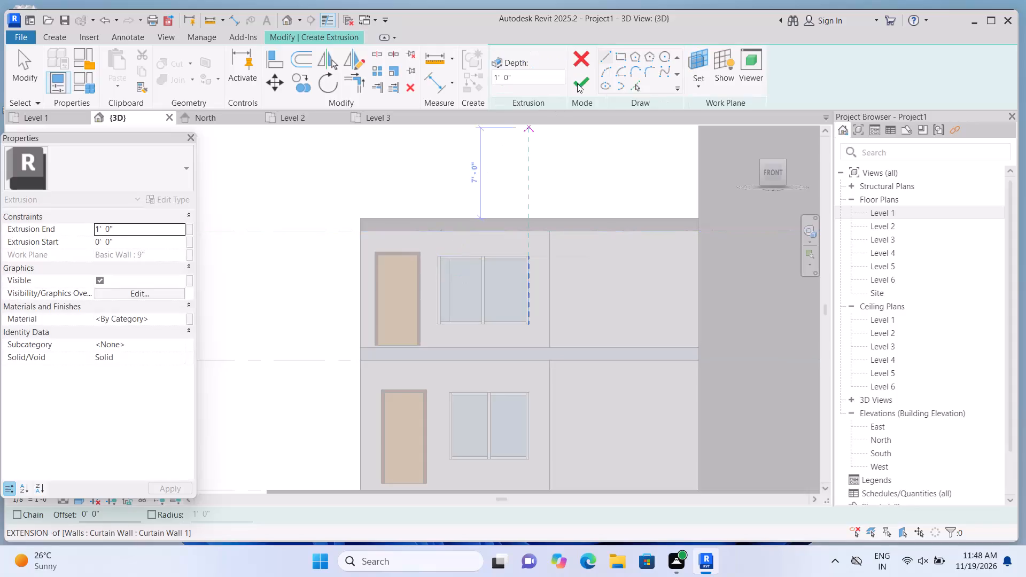
pyautogui.click(617, 57)
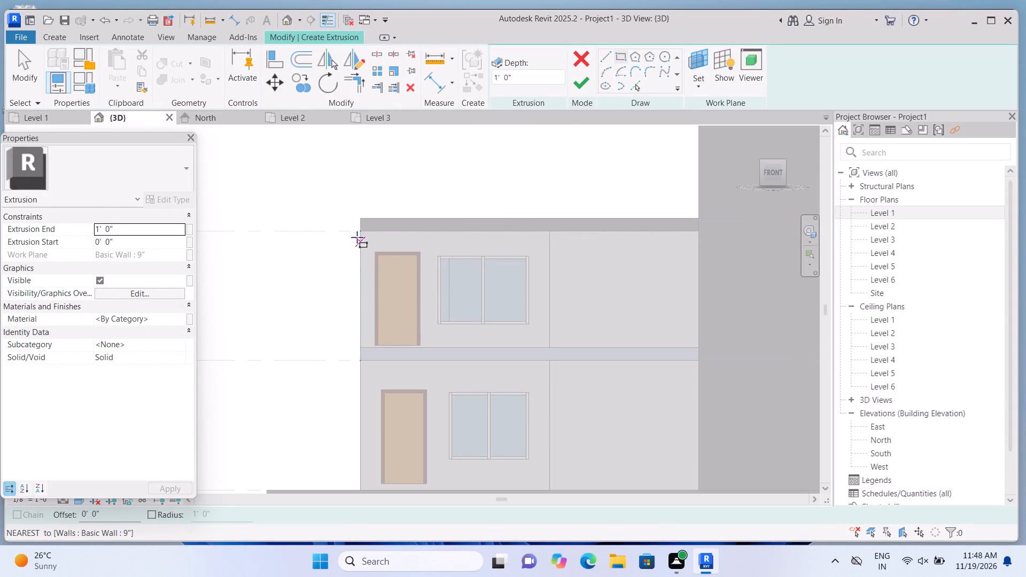
pyautogui.click(359, 235)
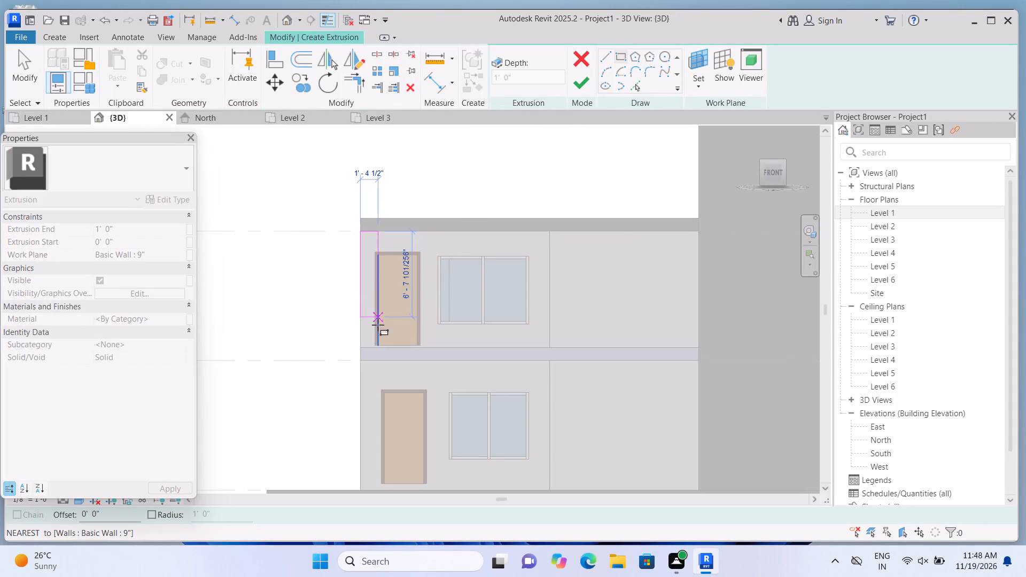
pyautogui.scroll(3, 372, 349)
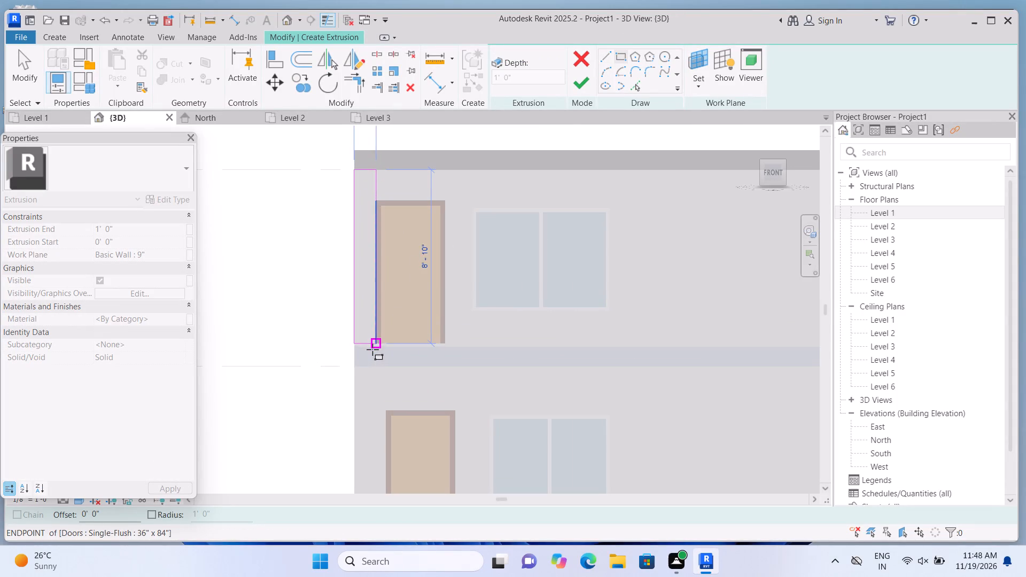
pyautogui.click(371, 353)
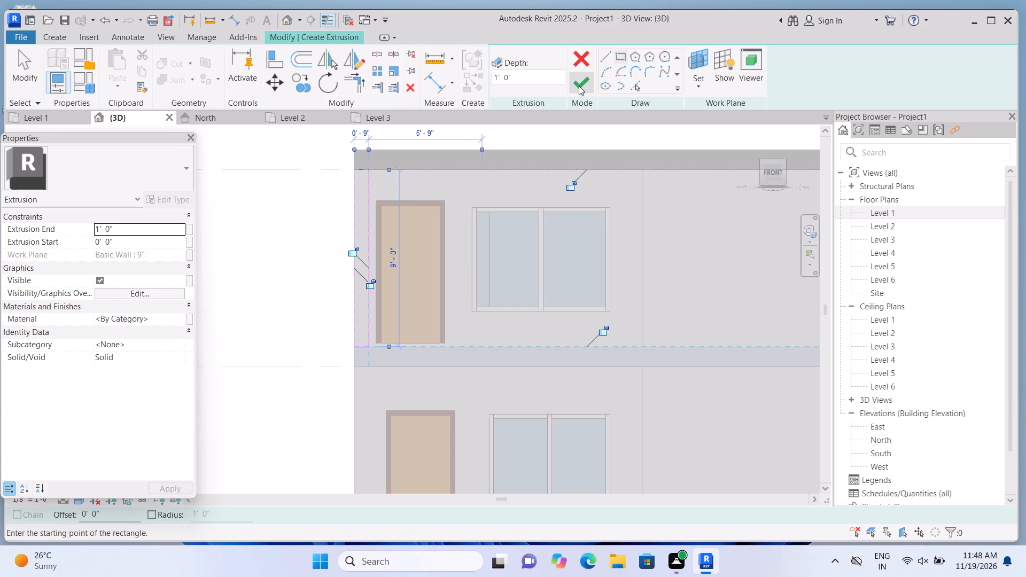
pyautogui.click(579, 86)
pyautogui.click(310, 274)
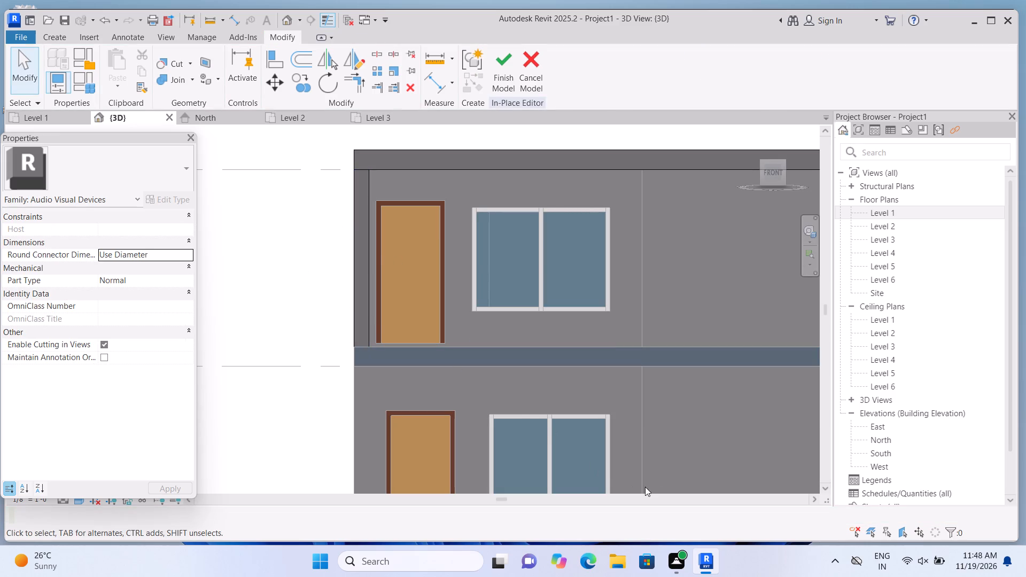
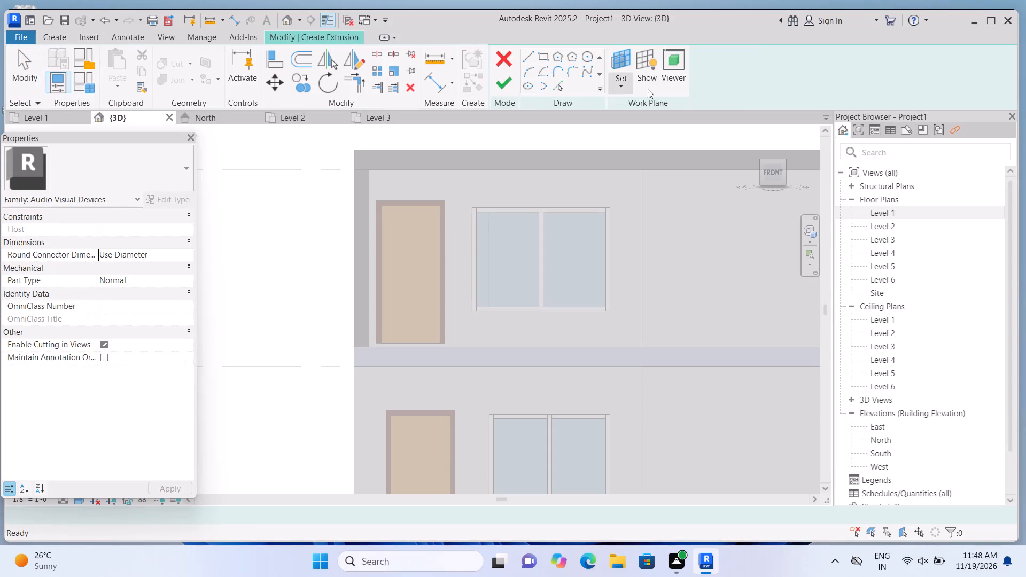
# Extrude a 26'-1 1/2" by 1'-0" rectangle to 1'-0" depth along the floor slab edge at Level 2, using its face as the work plane.
pyautogui.click(697, 89)
pyautogui.click(717, 138)
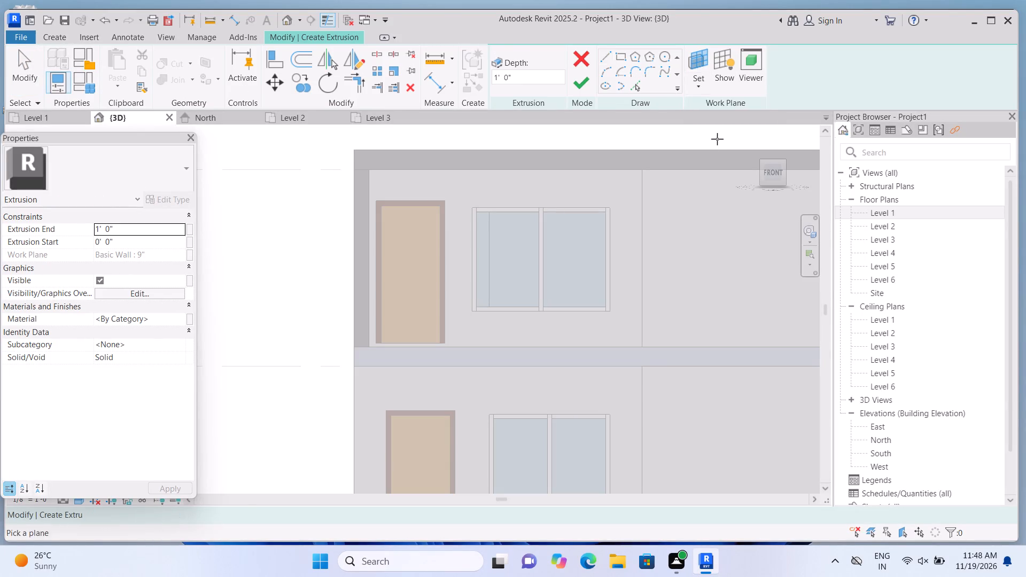
pyautogui.click(541, 358)
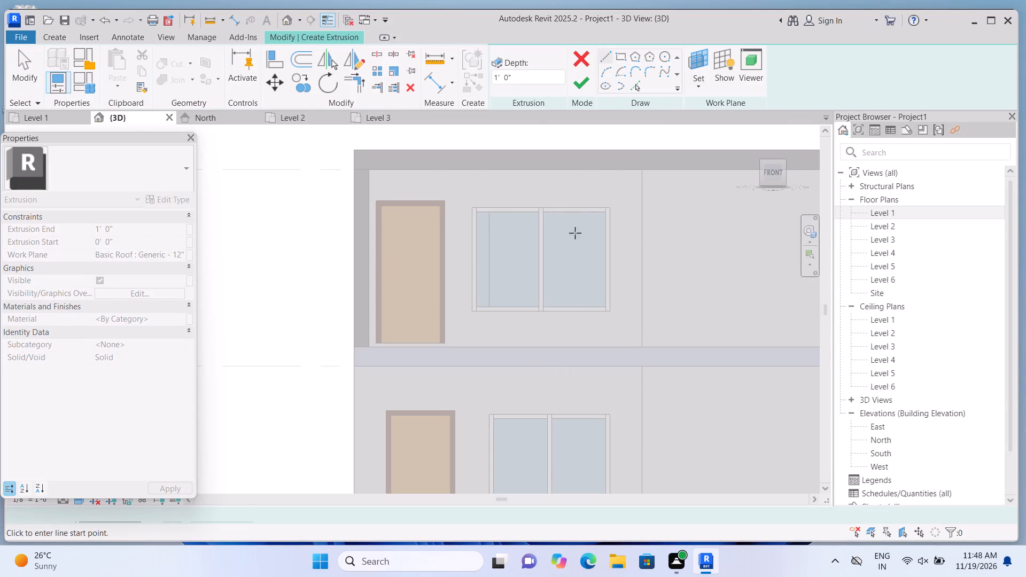
pyautogui.click(615, 59)
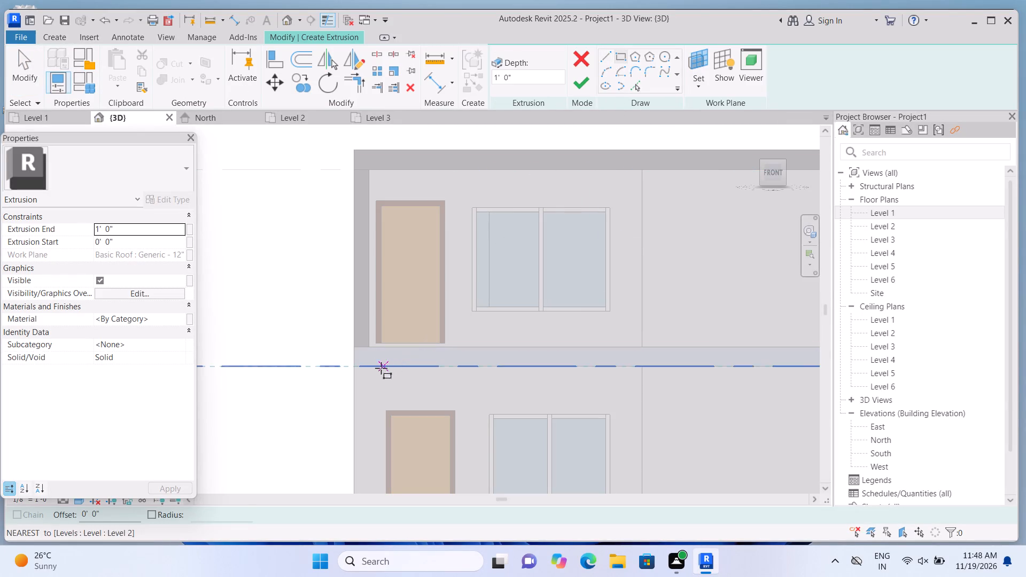
pyautogui.click(357, 347)
pyautogui.scroll(1, 463, 373)
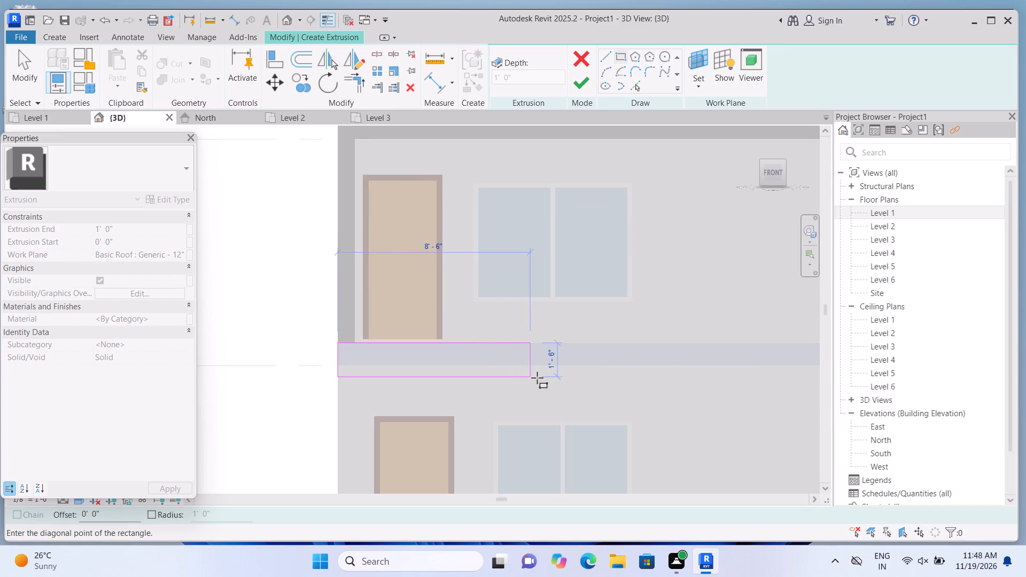
pyautogui.scroll(-5, 519, 386)
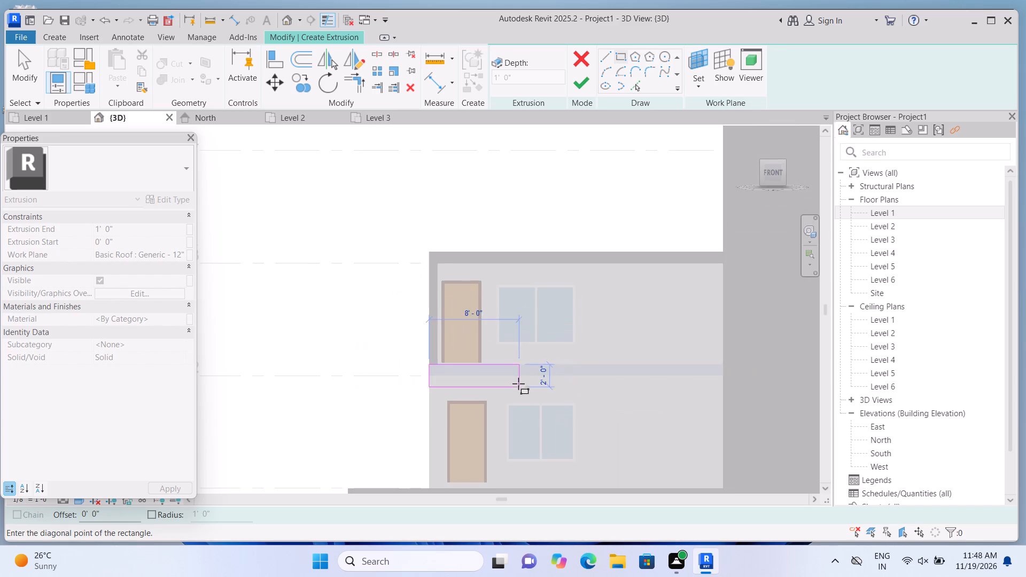
pyautogui.scroll(3, 654, 386)
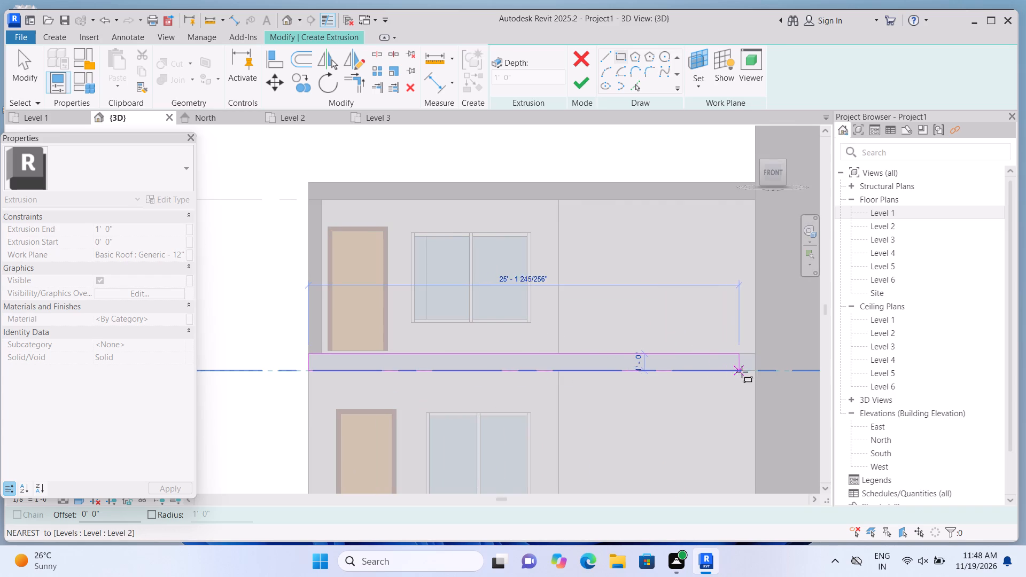
pyautogui.click(754, 372)
pyautogui.click(577, 86)
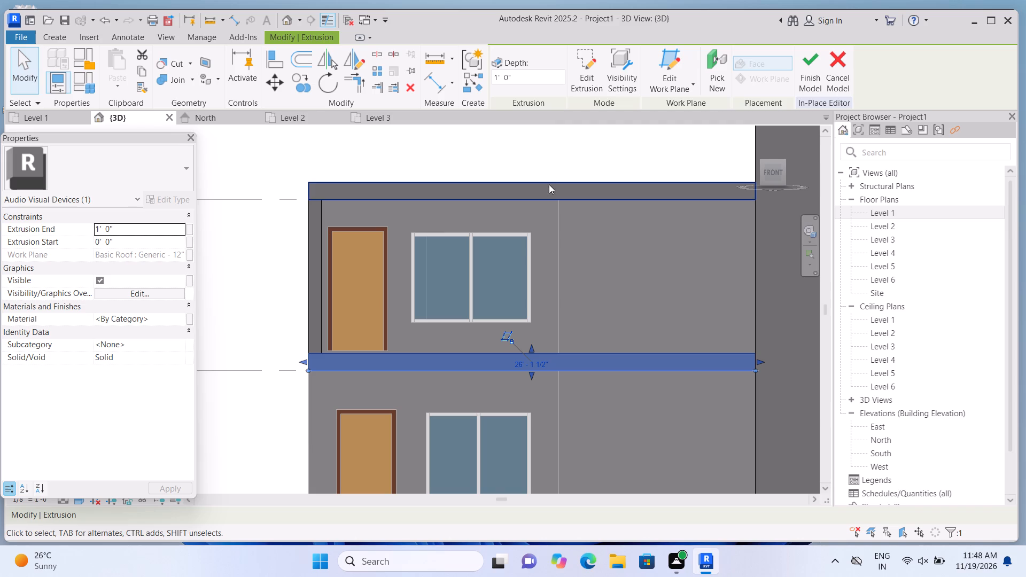
pyautogui.click(545, 160)
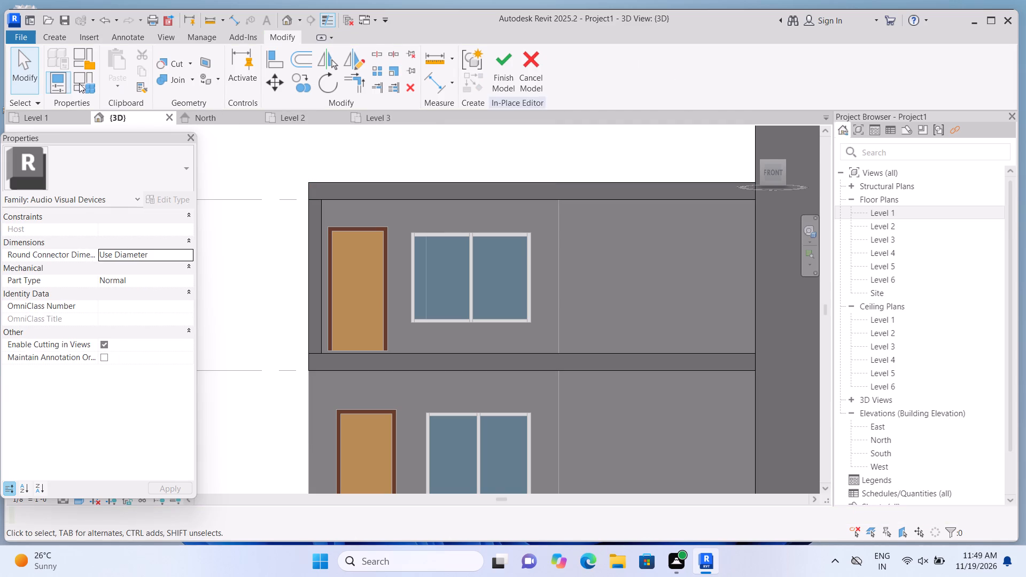
# Extrude a rectangle about 1' wide and 9' high on the upper-floor 9" wall face, 1'-0" deep, at the end away from the door.
pyautogui.click(53, 41)
pyautogui.click(123, 49)
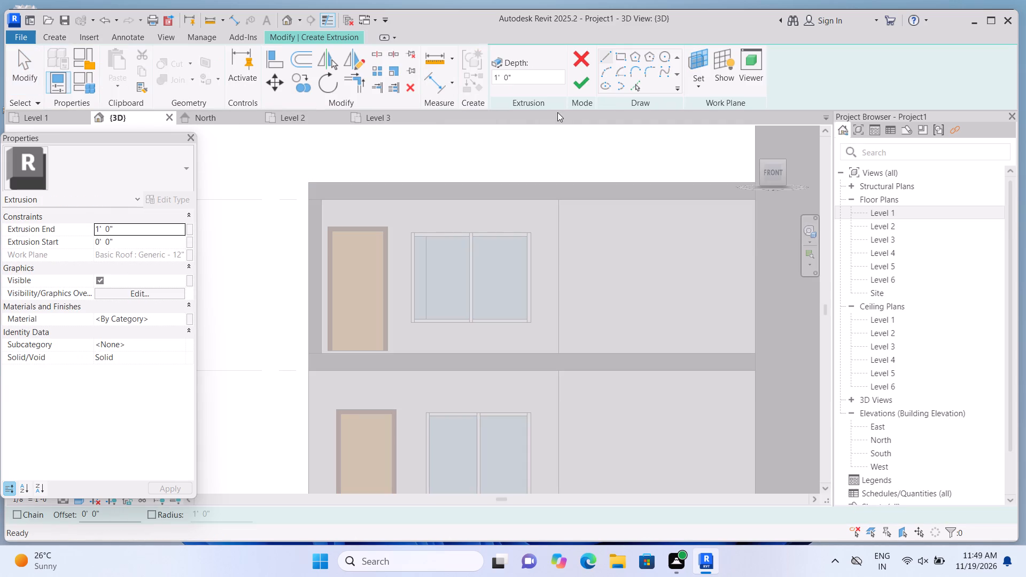
pyautogui.click(703, 89)
pyautogui.click(712, 135)
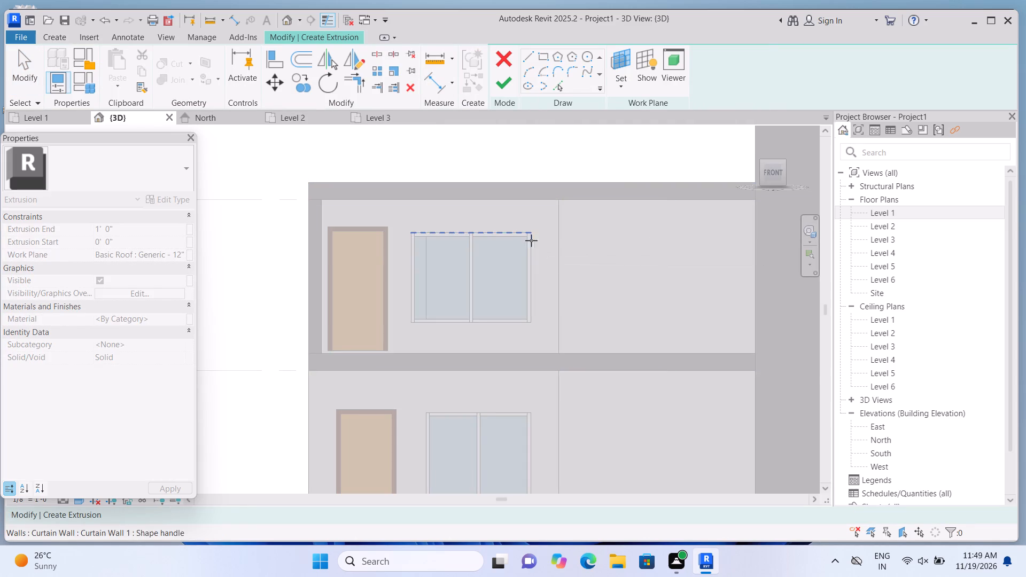
pyautogui.click(597, 247)
pyautogui.click(615, 61)
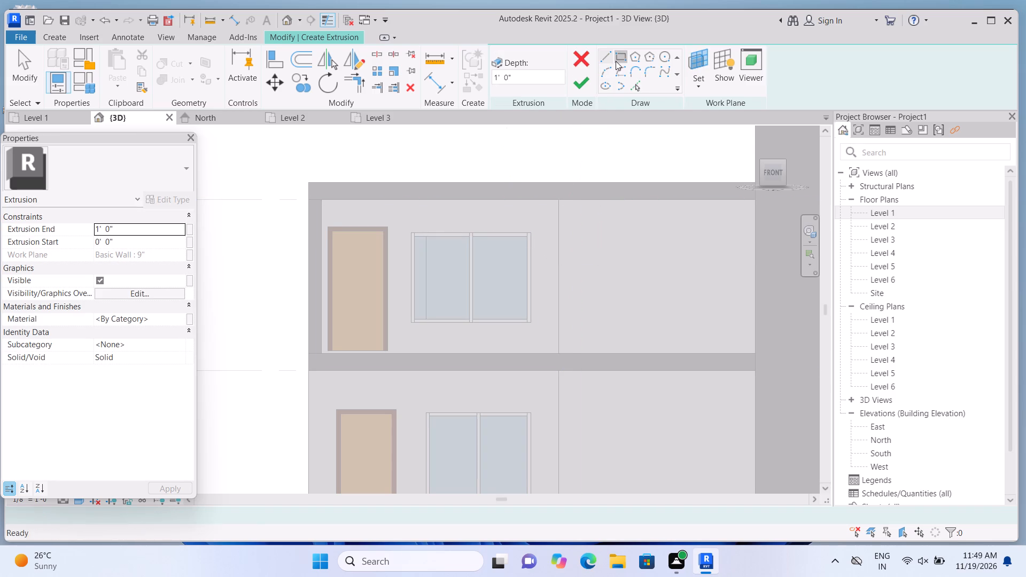
pyautogui.click(754, 204)
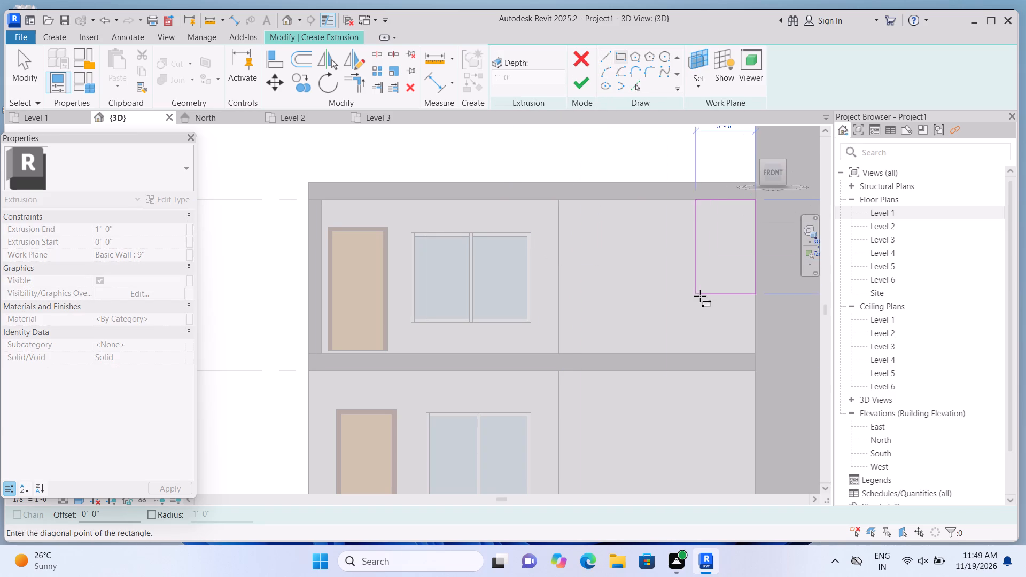
pyautogui.click(738, 350)
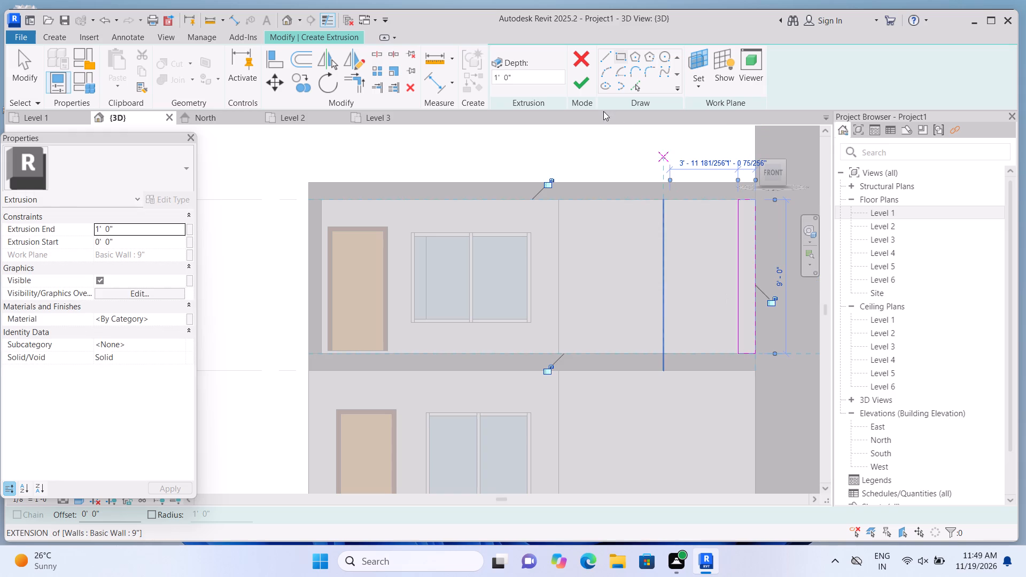
pyautogui.click(581, 84)
pyautogui.scroll(-1, 605, 191)
pyautogui.click(618, 166)
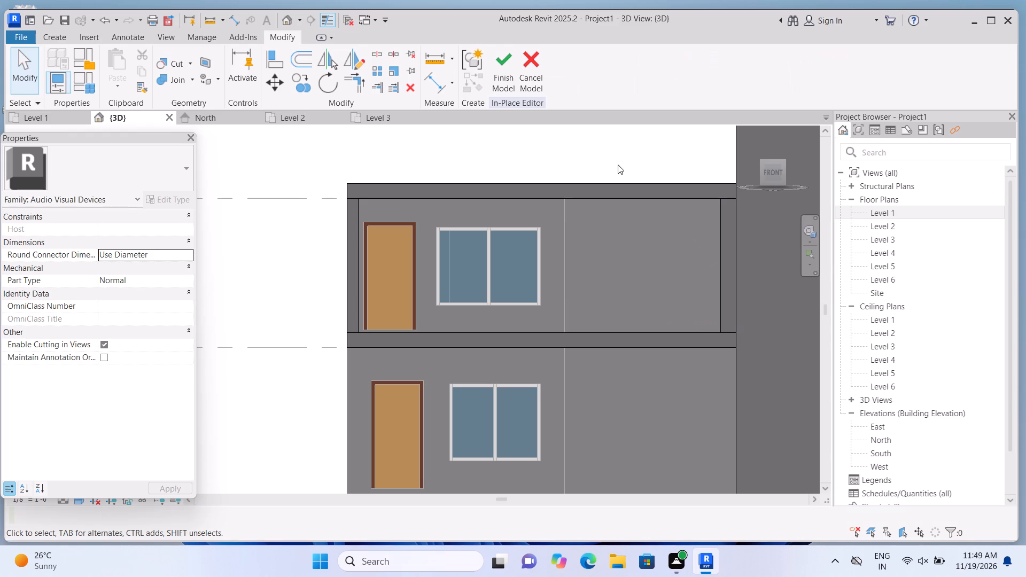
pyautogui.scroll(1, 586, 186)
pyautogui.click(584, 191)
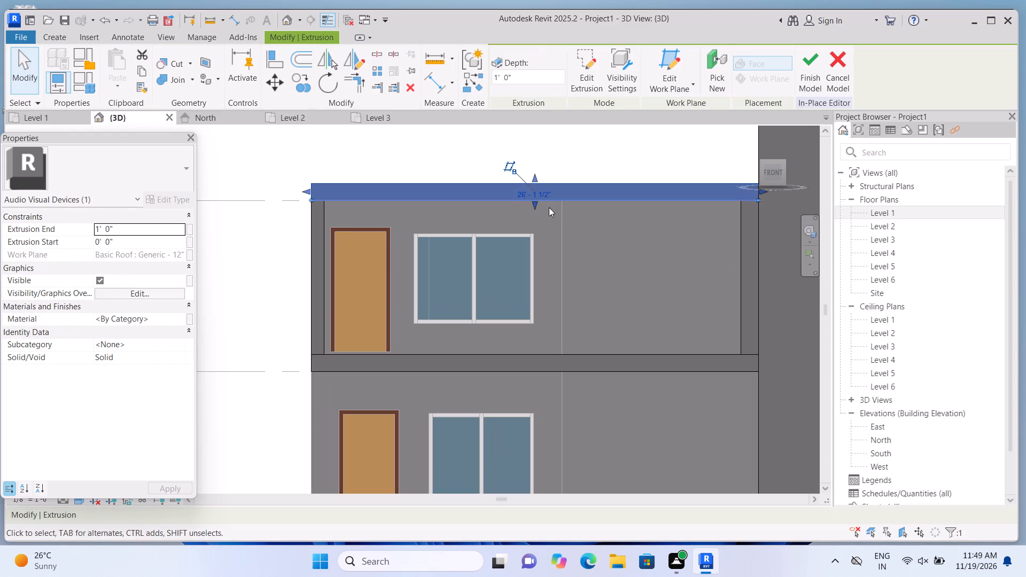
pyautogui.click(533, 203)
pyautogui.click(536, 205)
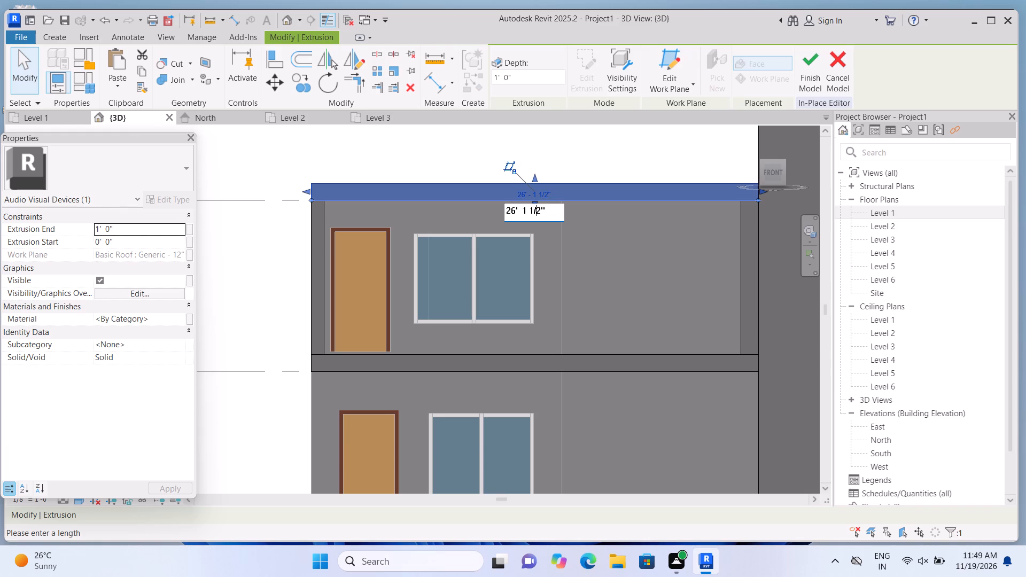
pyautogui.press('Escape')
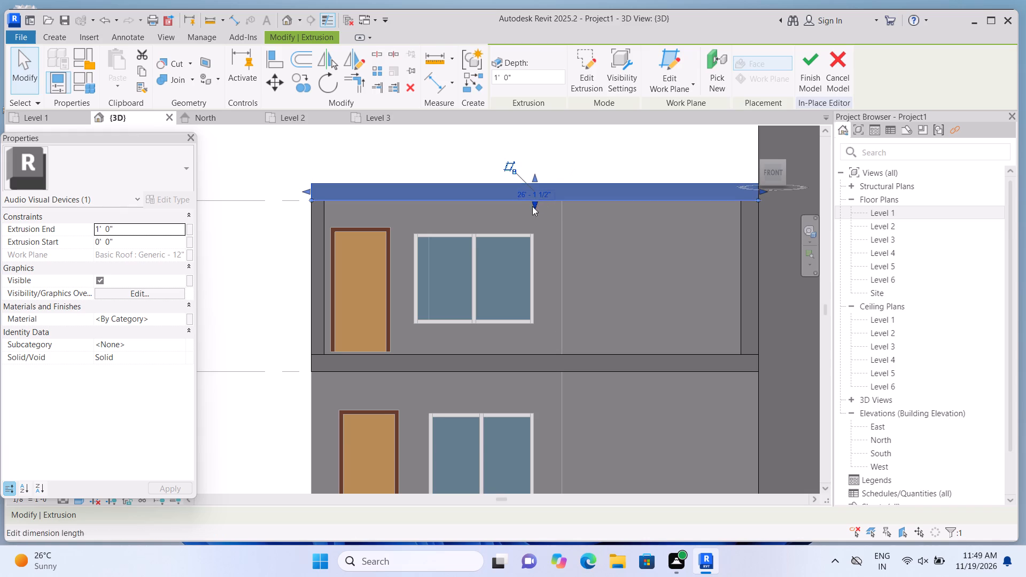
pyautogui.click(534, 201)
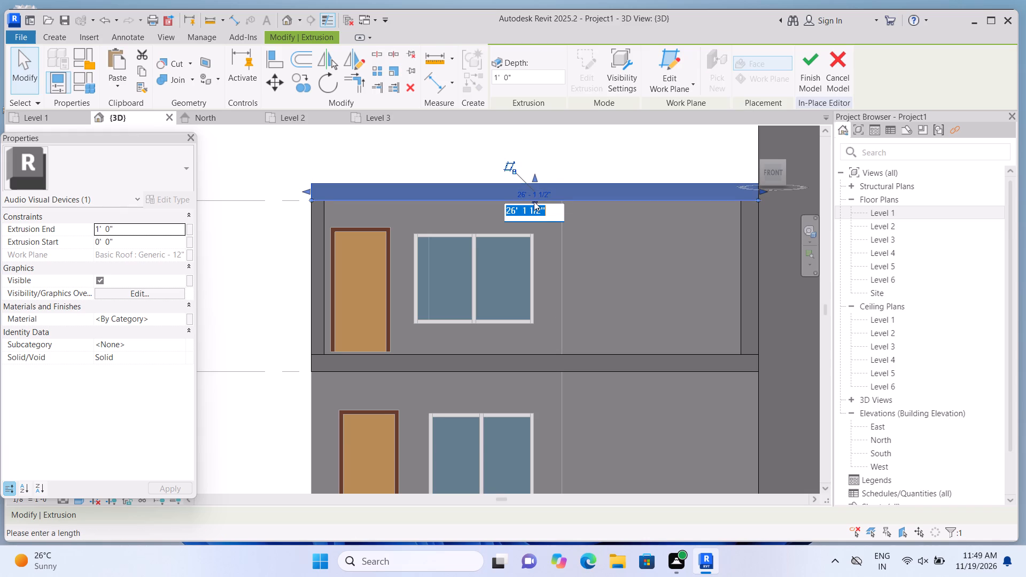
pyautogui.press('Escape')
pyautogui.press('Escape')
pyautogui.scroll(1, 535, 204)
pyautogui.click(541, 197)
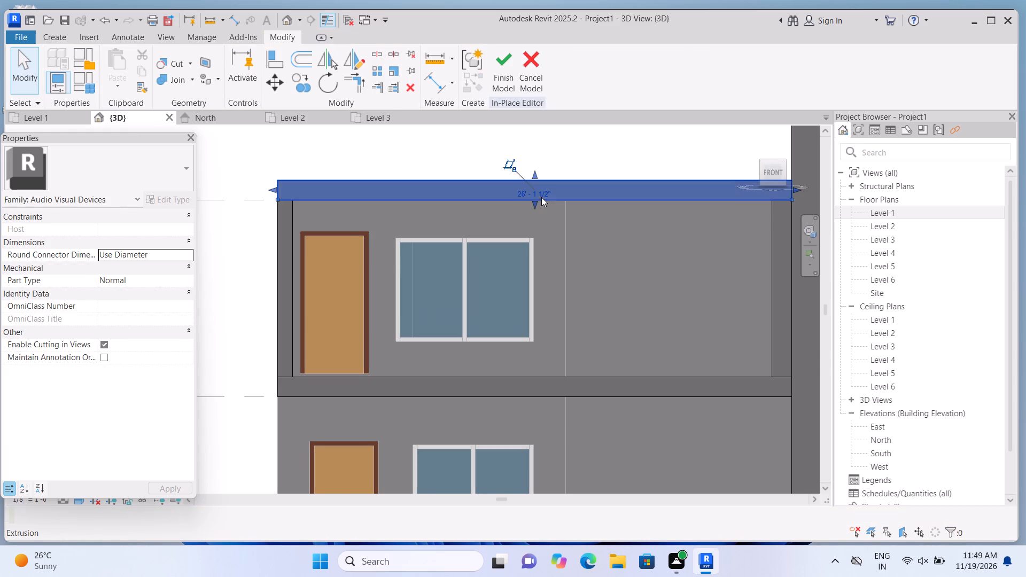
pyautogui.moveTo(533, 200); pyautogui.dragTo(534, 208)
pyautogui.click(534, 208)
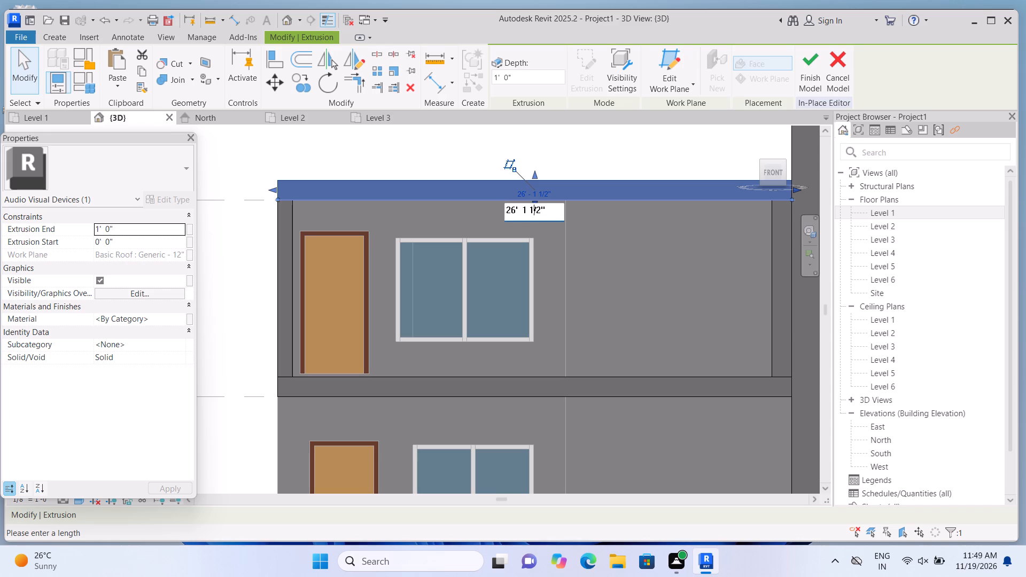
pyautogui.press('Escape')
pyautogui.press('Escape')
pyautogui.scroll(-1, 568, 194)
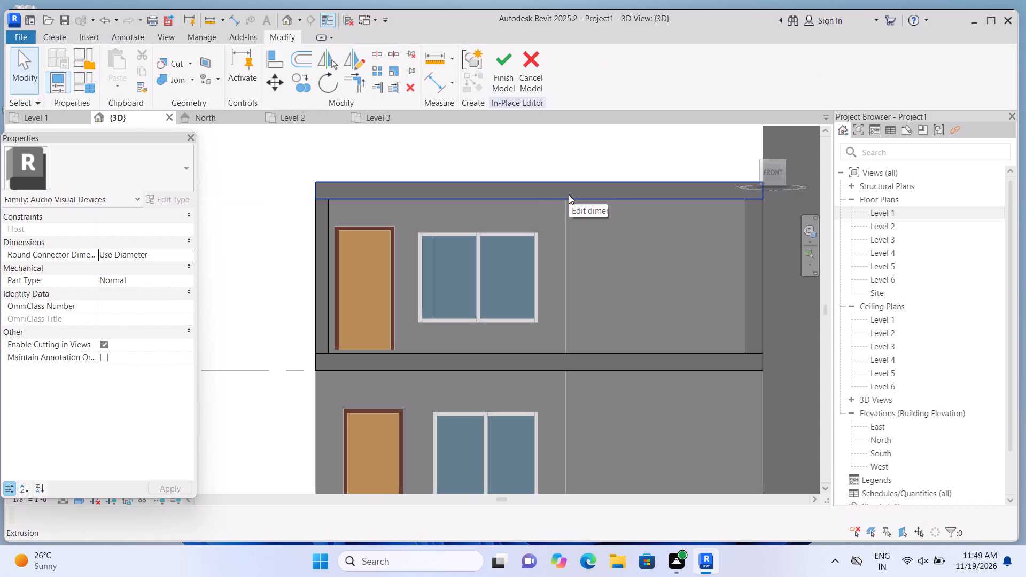
# Widen the vertical extrusion beside the upper-floor door slightly by moving its inner edge toward the door frame.
pyautogui.click(324, 269)
pyautogui.scroll(3, 329, 269)
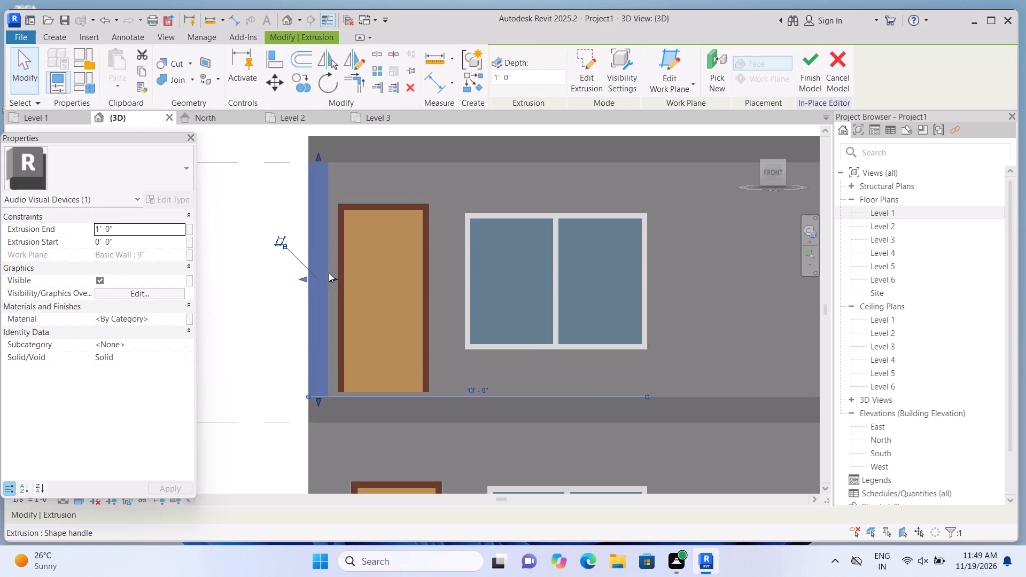
pyautogui.click(333, 277)
pyautogui.click(333, 277)
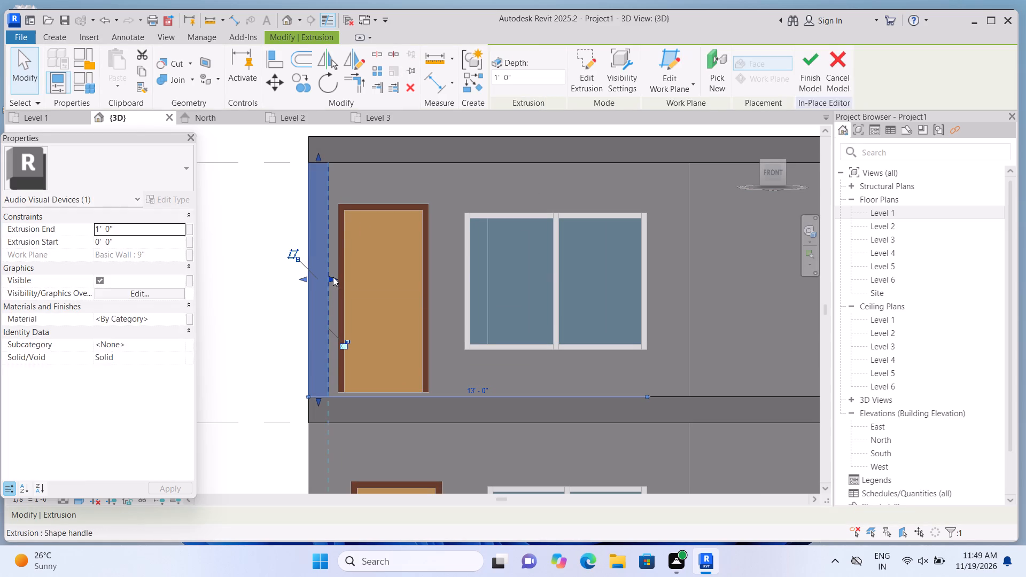
pyautogui.click(332, 277)
pyautogui.scroll(3, 328, 278)
pyautogui.click(332, 278)
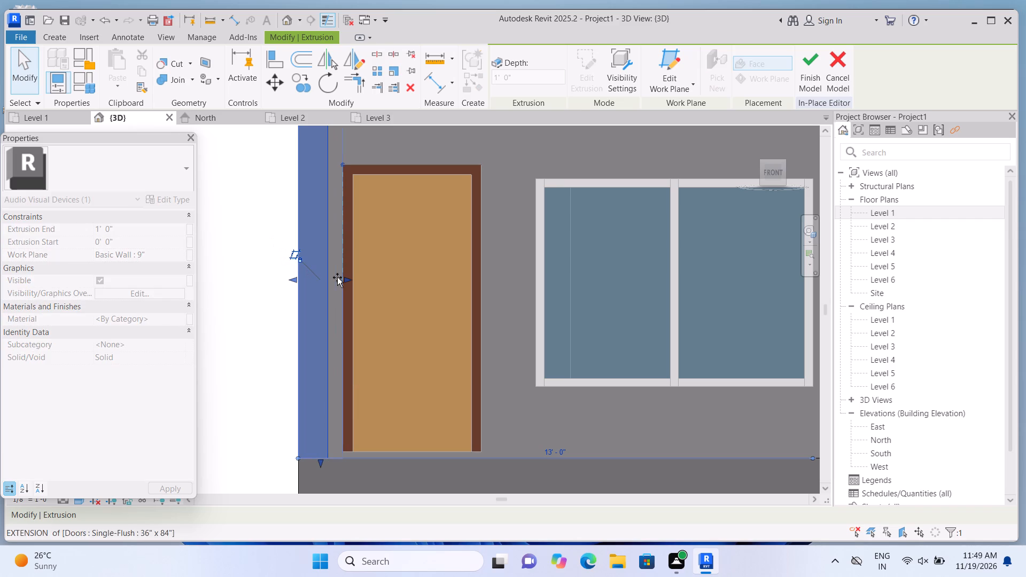
pyautogui.scroll(-2, 334, 276)
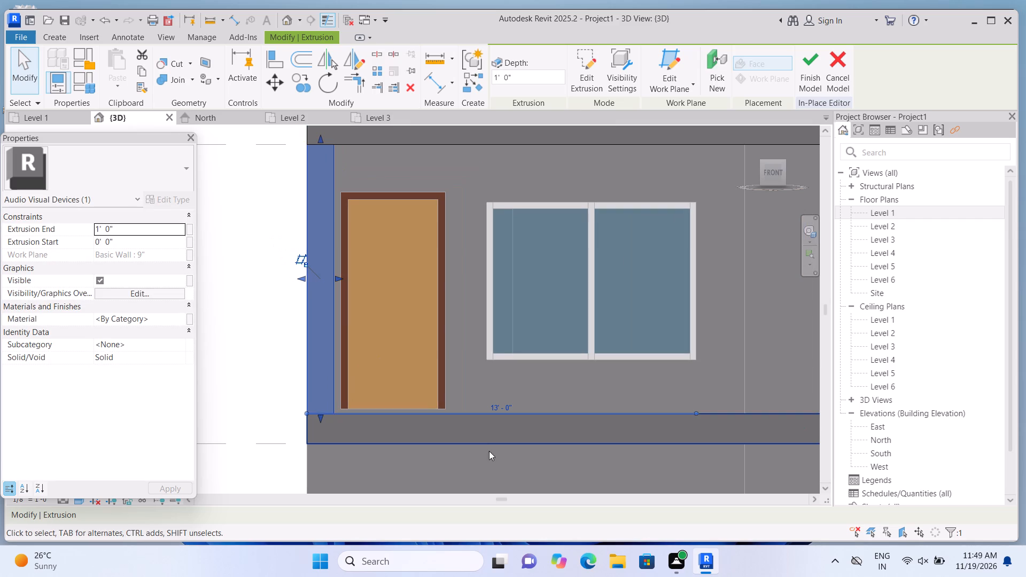
# Raise the top edge of the horizontal extrusion at Level 2 to the bottom of the upper-floor door.
pyautogui.click(502, 442)
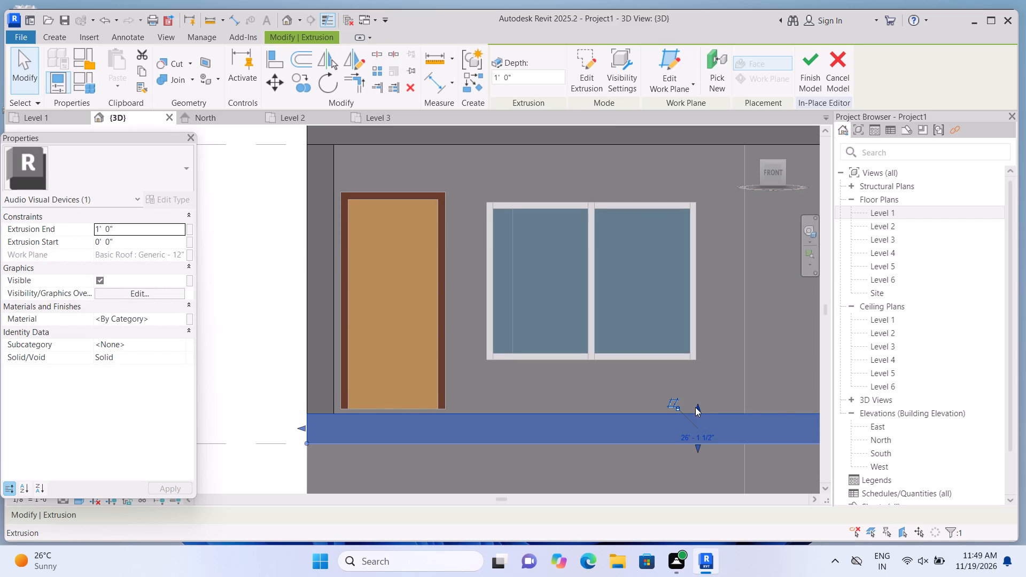
pyautogui.click(695, 407)
pyautogui.press('Escape')
pyautogui.scroll(-5, 659, 411)
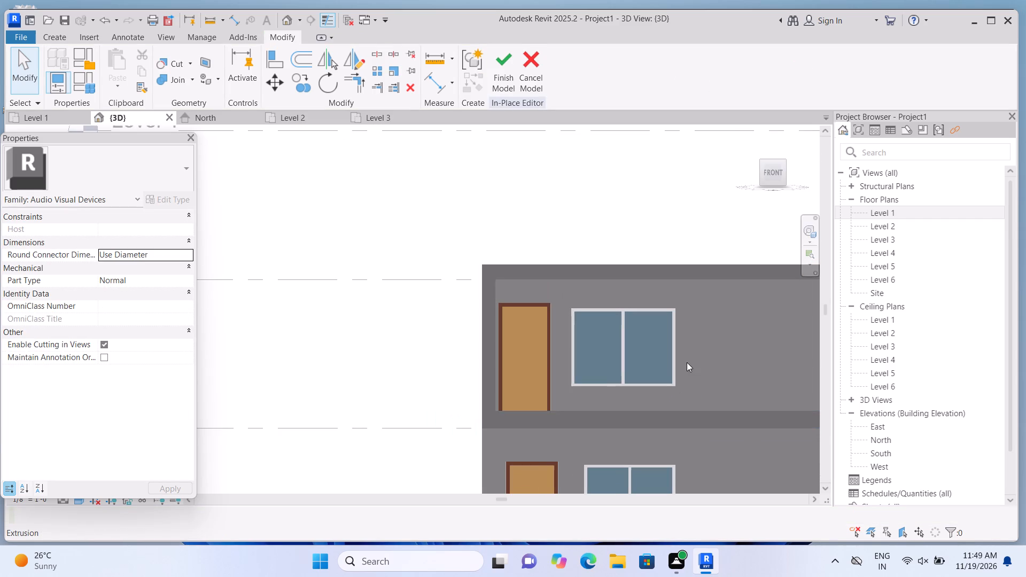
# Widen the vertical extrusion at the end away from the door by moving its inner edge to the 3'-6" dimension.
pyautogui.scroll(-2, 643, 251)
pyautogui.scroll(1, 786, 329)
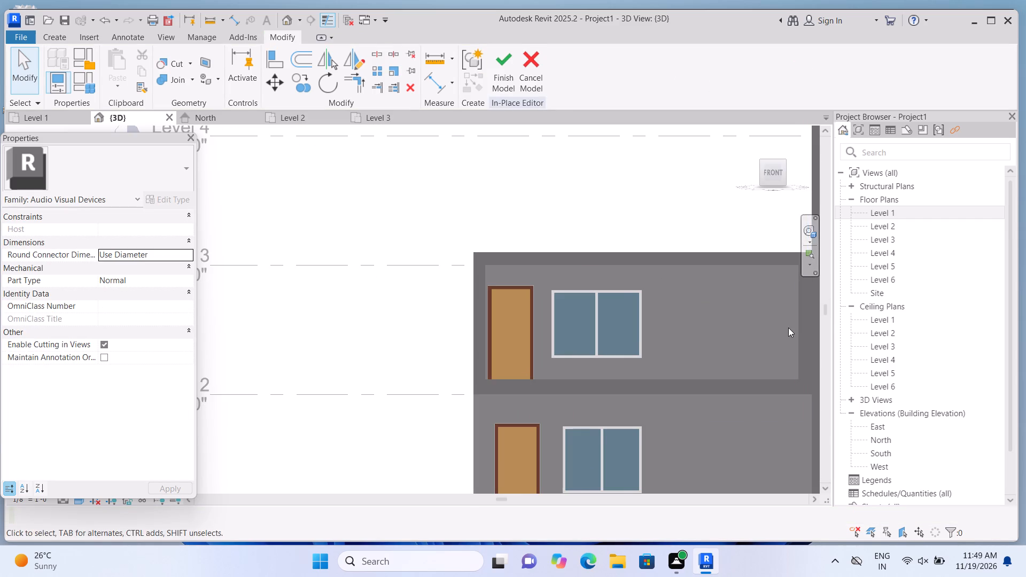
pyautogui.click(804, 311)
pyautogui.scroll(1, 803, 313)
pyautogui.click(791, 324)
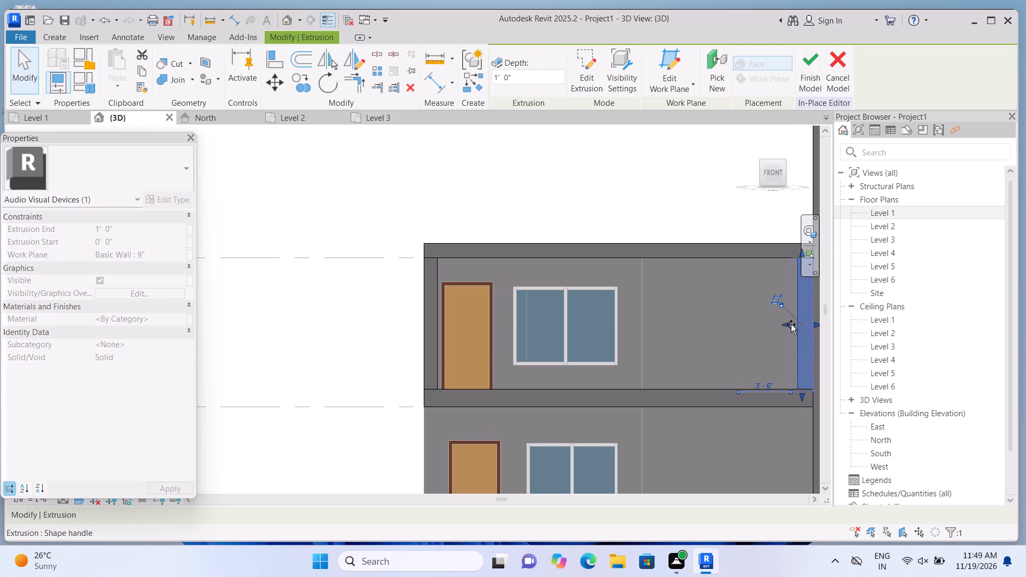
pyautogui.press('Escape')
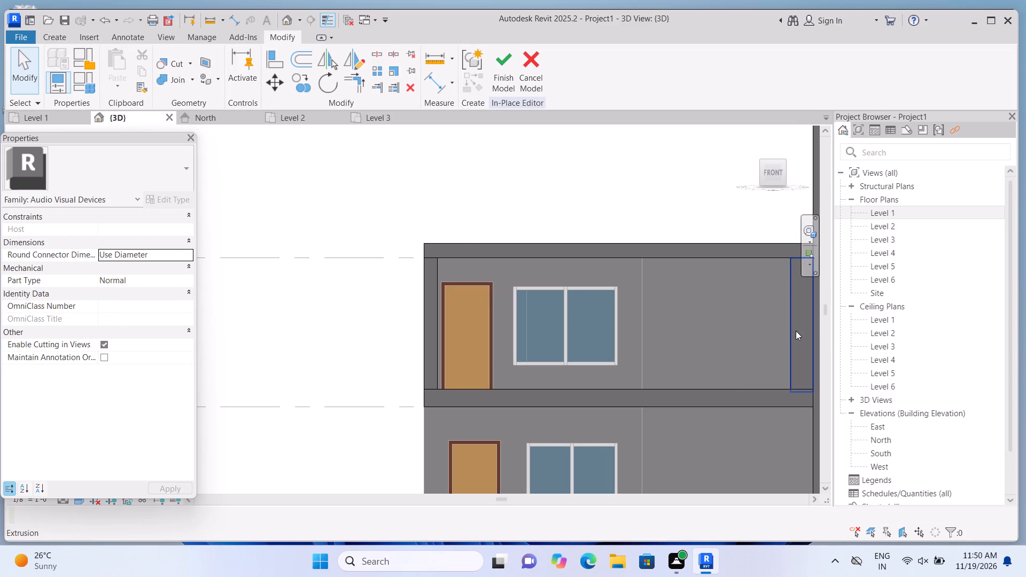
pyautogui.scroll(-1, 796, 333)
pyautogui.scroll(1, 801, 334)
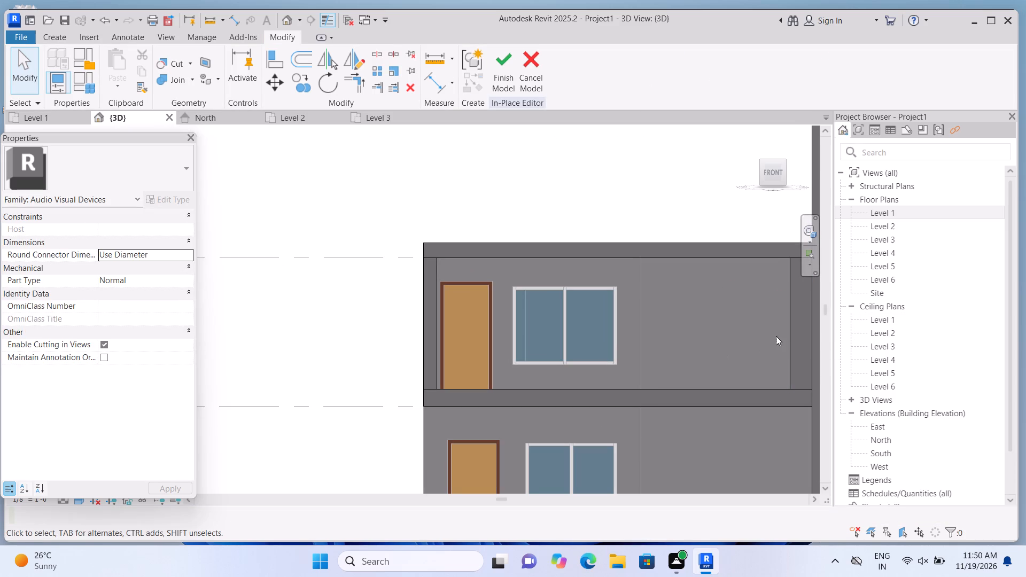
# Narrow the vertical extrusion at the end away from the door by moving its inner edge to the 4'-0" dimension.
pyautogui.click(787, 332)
pyautogui.scroll(2, 789, 333)
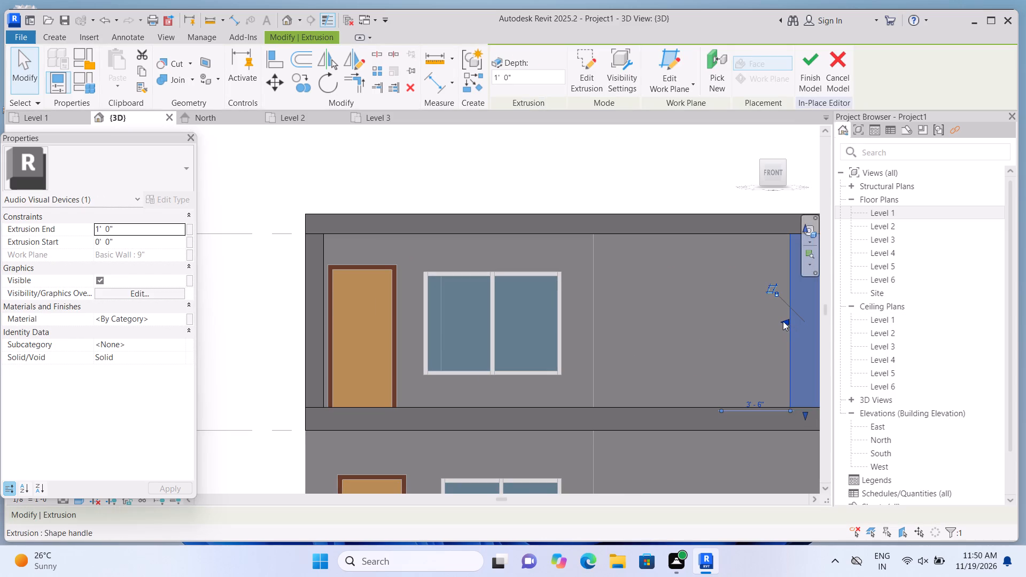
pyautogui.moveTo(783, 321); pyautogui.dragTo(796, 319)
pyautogui.scroll(-5, 794, 319)
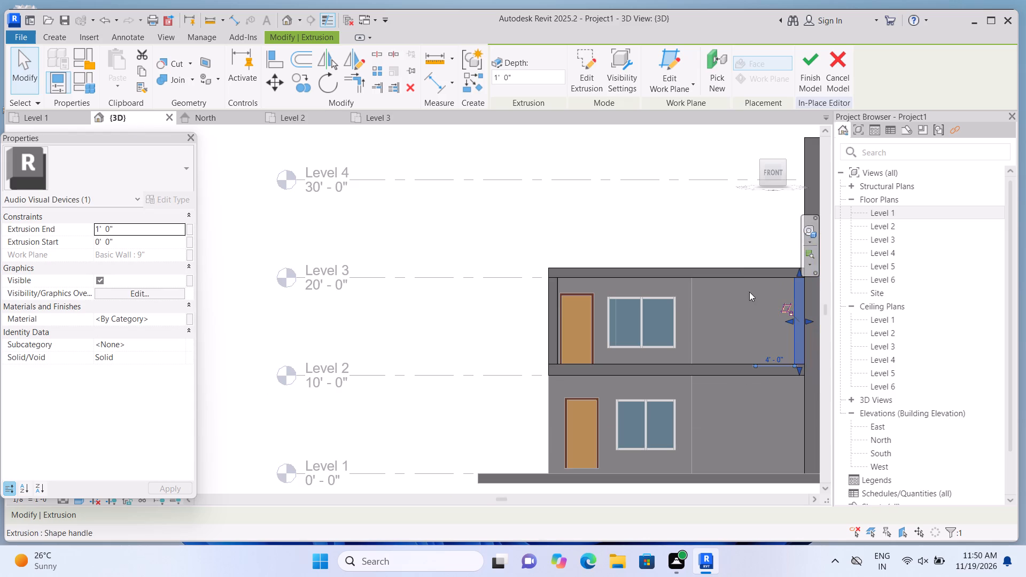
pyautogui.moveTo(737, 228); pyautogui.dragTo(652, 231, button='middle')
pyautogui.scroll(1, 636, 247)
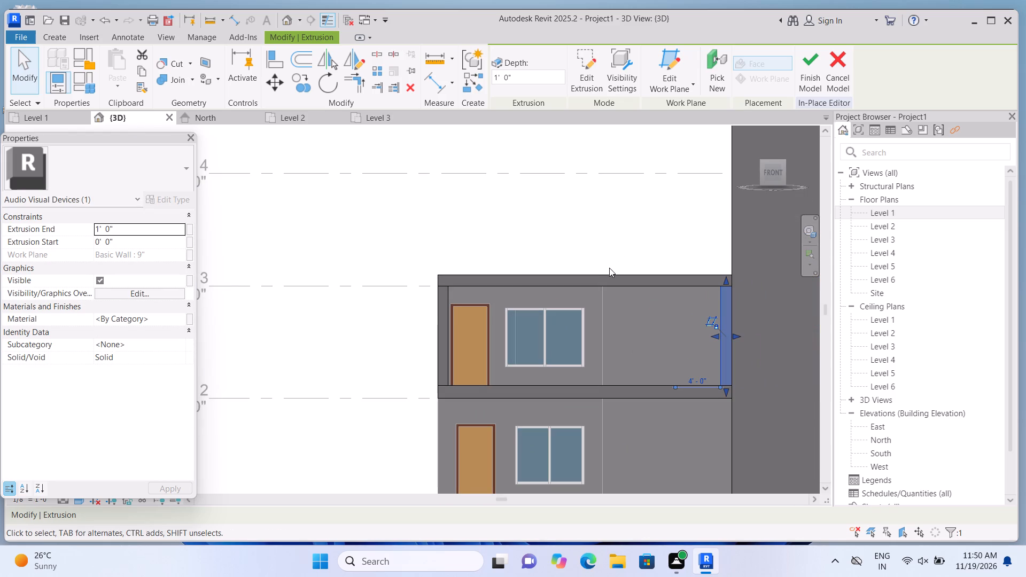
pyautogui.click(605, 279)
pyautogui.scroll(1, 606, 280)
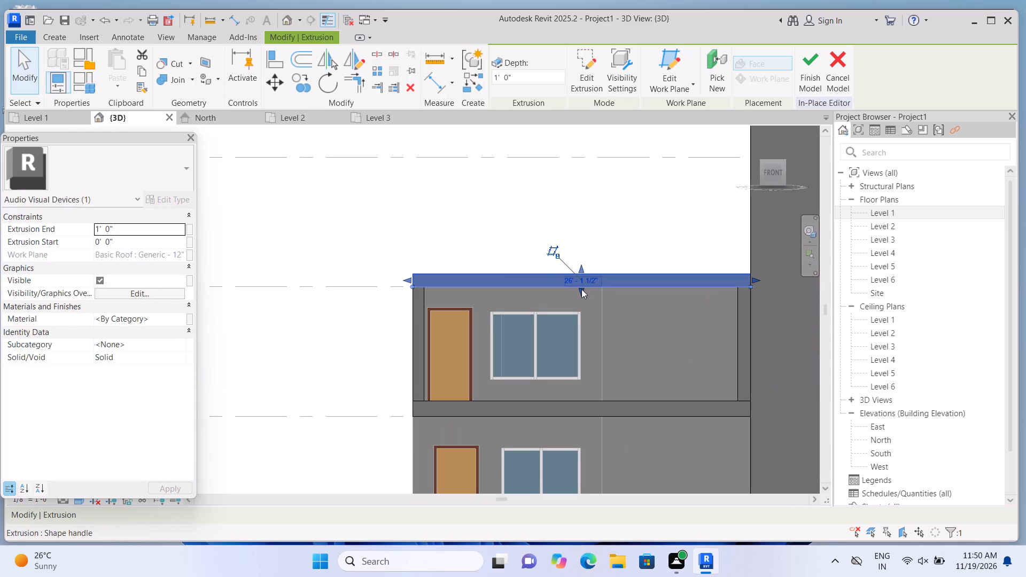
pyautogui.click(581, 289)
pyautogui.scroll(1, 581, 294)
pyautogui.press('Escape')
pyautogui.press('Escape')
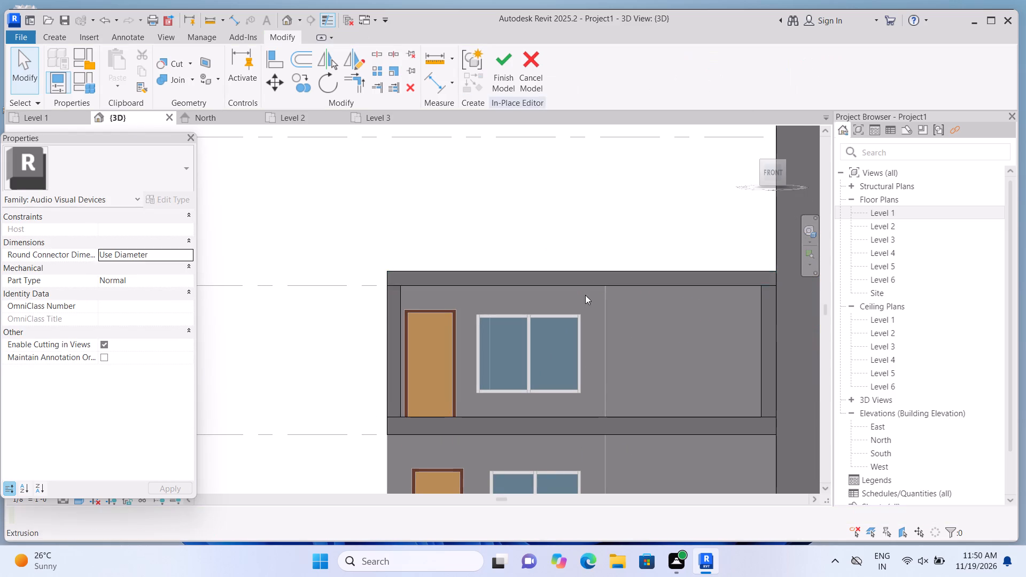
# Thicken the horizontal extrusion along the roof edge at Level 3 slightly by lowering its bottom edge toward the upper-floor window.
pyautogui.scroll(4, 587, 288)
pyautogui.click(589, 278)
pyautogui.scroll(4, 580, 290)
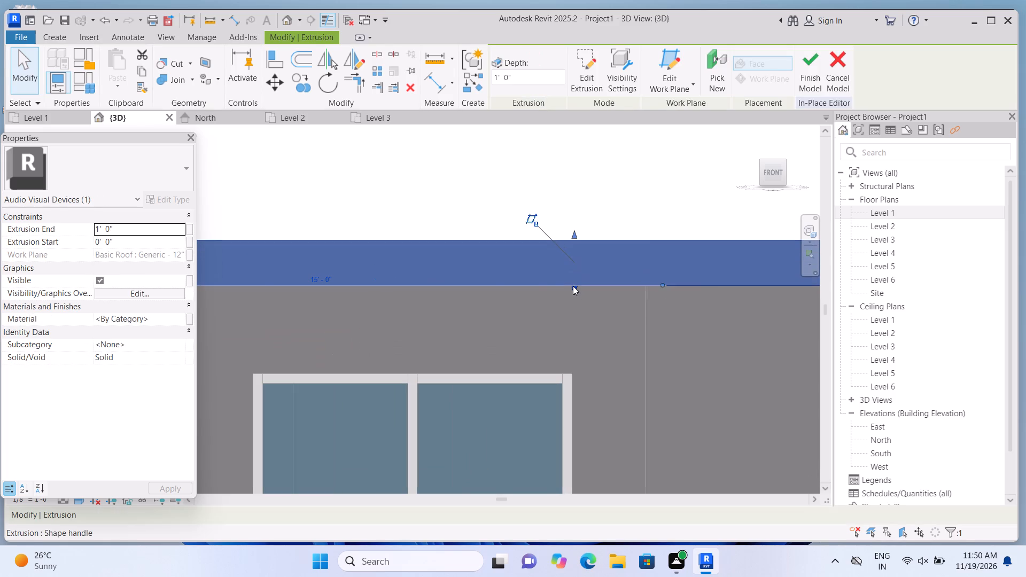
pyautogui.moveTo(573, 286); pyautogui.dragTo(576, 294)
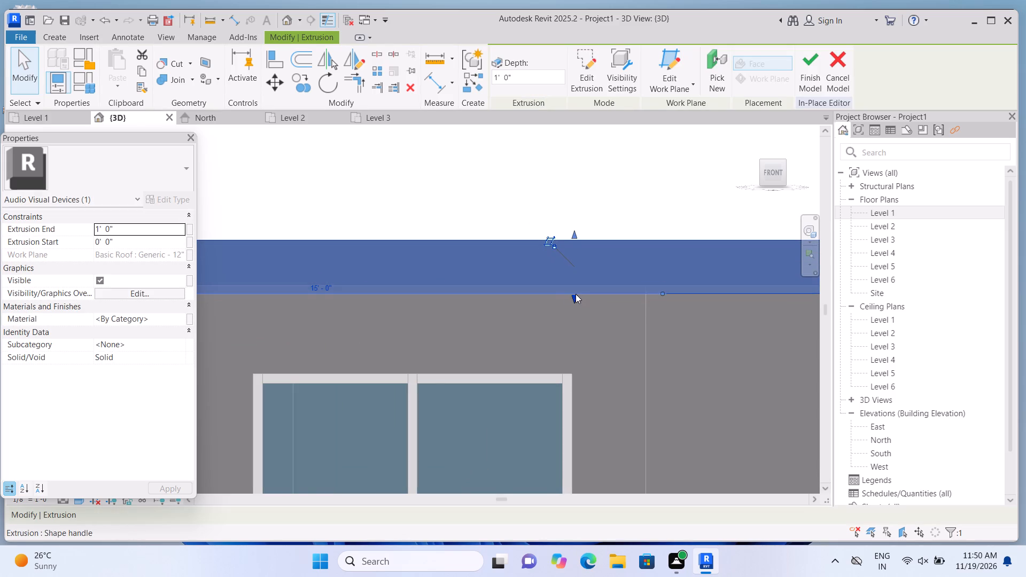
pyautogui.scroll(-6, 576, 294)
pyautogui.click(596, 203)
pyautogui.scroll(-2, 596, 203)
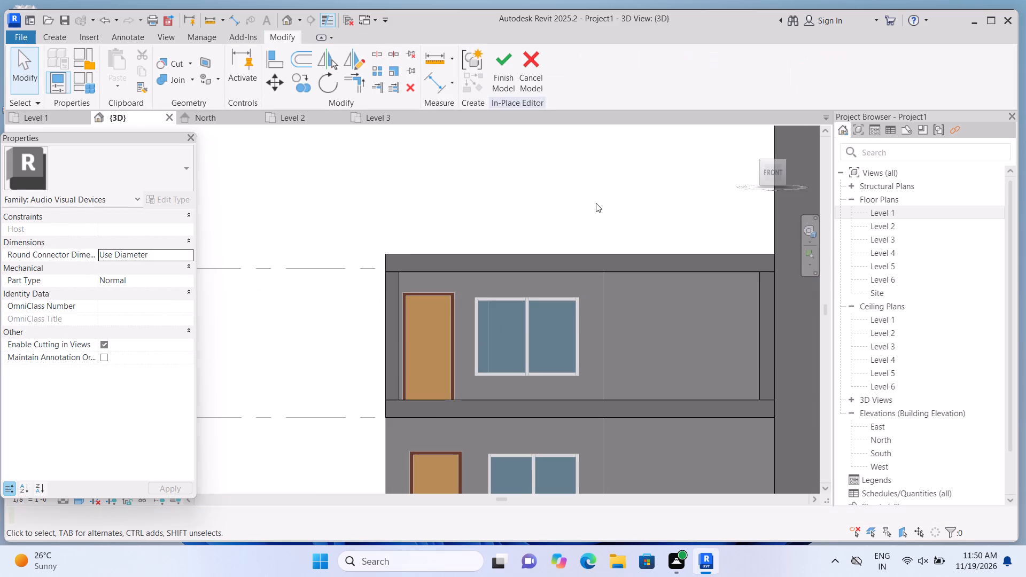
pyautogui.scroll(-1, 596, 203)
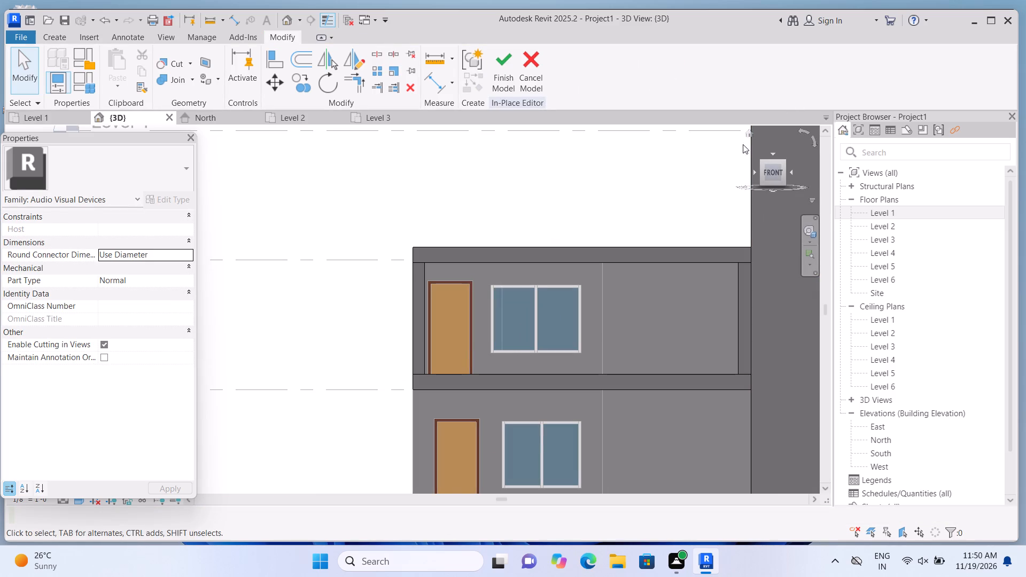
# Select the vertical frame extrusion beside the upper-floor door in the angled 3D view of the facade.
pyautogui.click(749, 130)
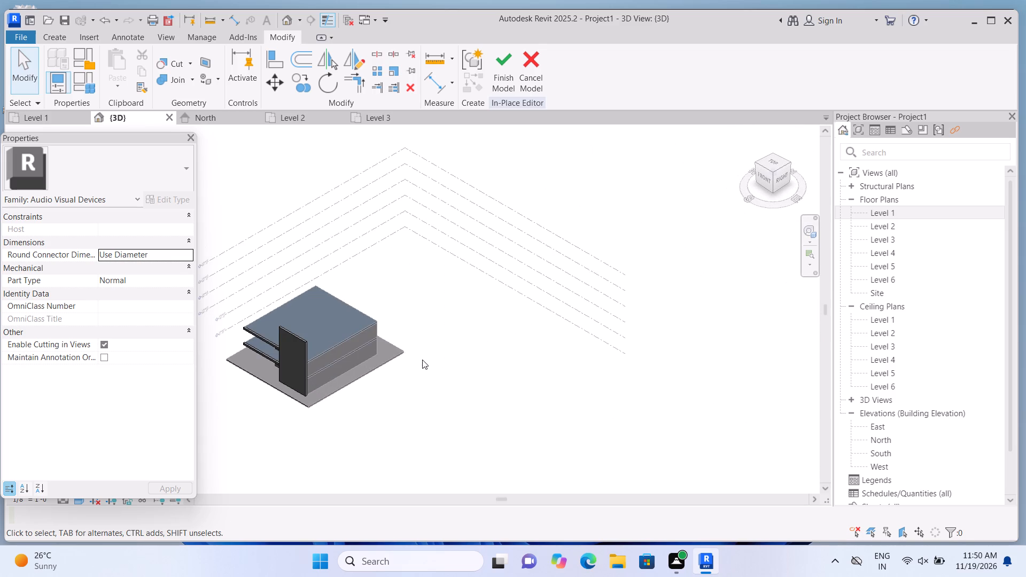
pyautogui.scroll(9, 256, 367)
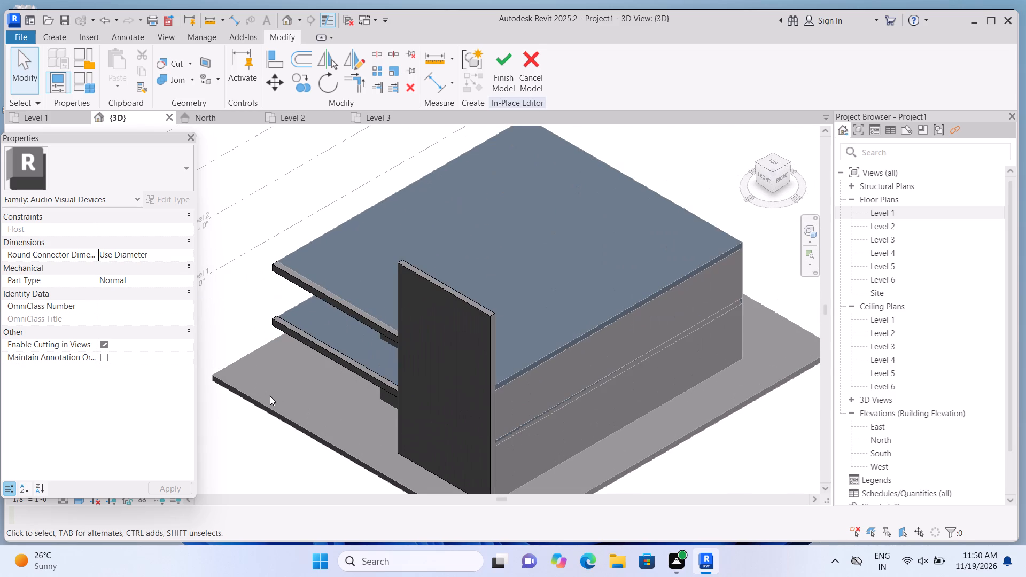
pyautogui.keyDown('shift'); pyautogui.moveTo(270, 396); pyautogui.dragTo(401, 330, button='middle'); pyautogui.keyUp('shift')
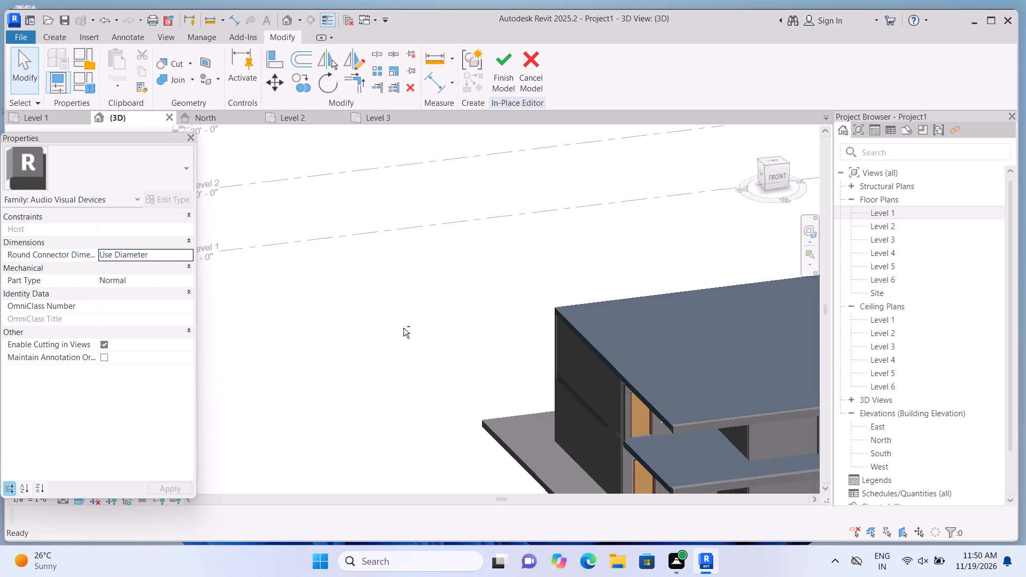
pyautogui.moveTo(432, 330); pyautogui.dragTo(340, 246, button='middle')
pyautogui.scroll(1, 340, 246)
pyautogui.click(564, 356)
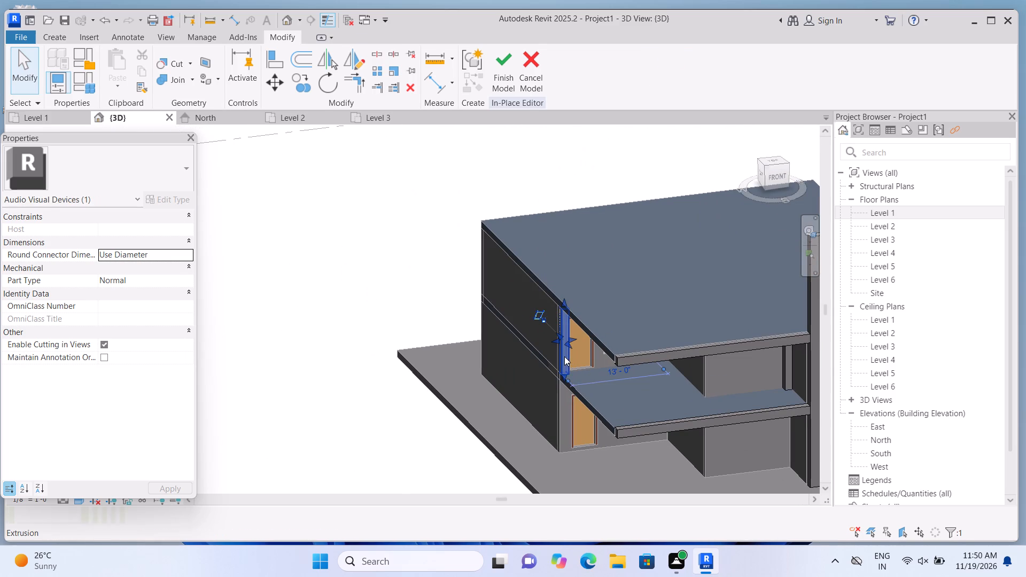
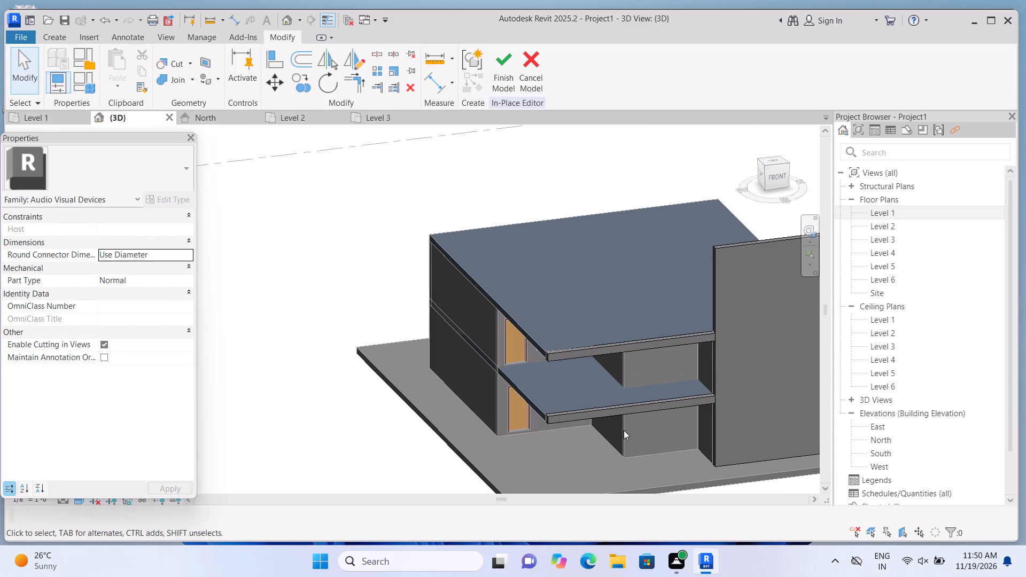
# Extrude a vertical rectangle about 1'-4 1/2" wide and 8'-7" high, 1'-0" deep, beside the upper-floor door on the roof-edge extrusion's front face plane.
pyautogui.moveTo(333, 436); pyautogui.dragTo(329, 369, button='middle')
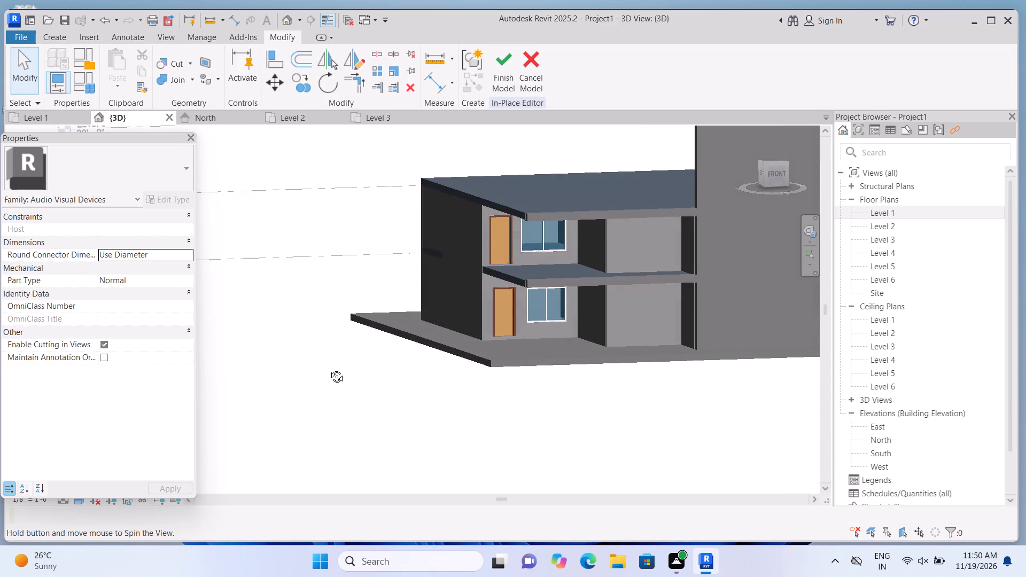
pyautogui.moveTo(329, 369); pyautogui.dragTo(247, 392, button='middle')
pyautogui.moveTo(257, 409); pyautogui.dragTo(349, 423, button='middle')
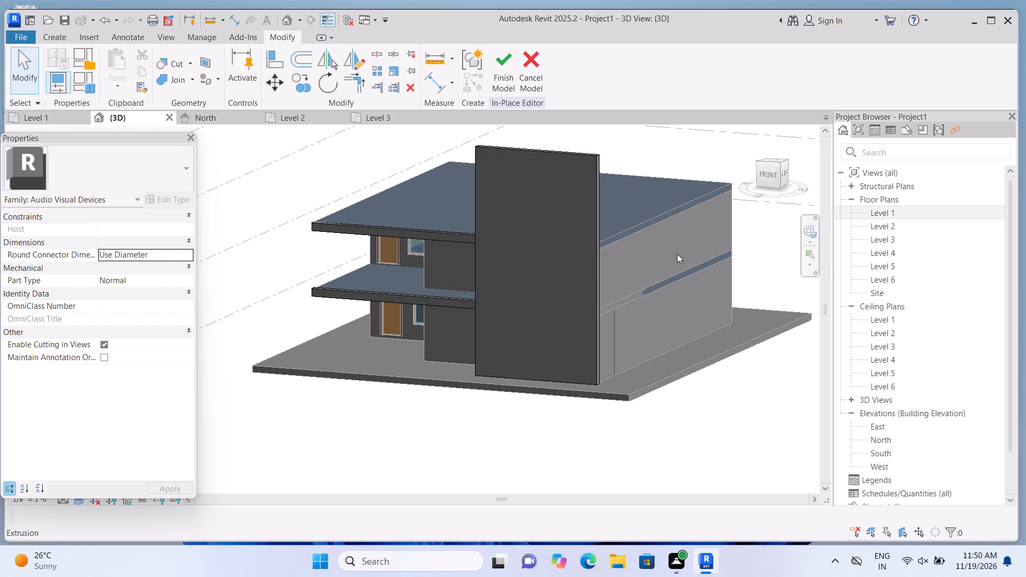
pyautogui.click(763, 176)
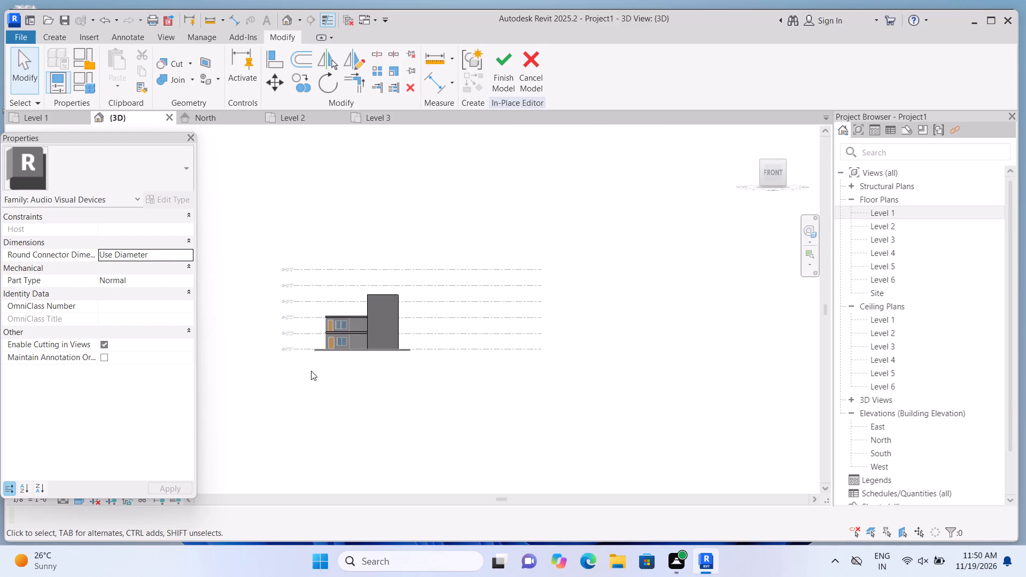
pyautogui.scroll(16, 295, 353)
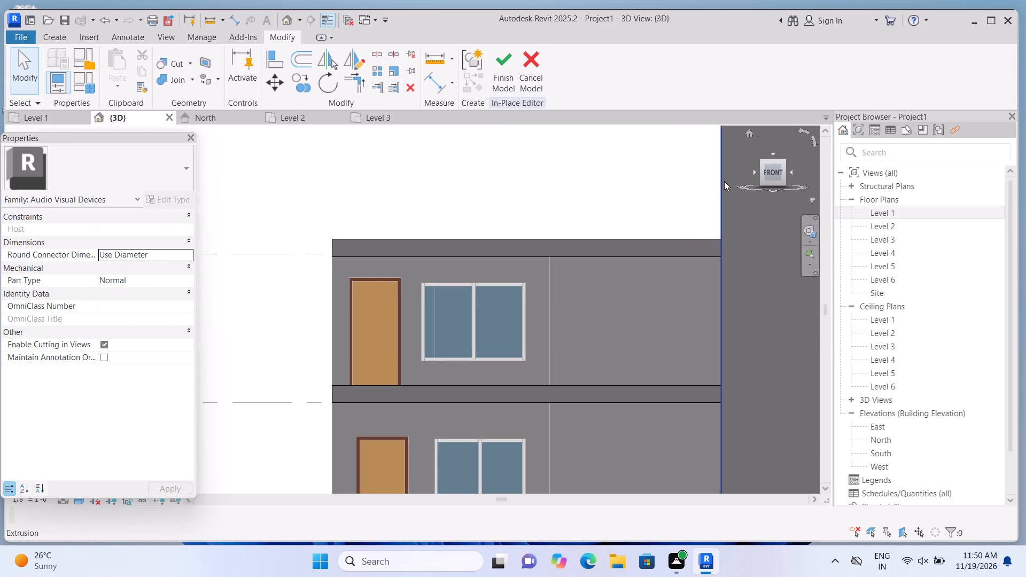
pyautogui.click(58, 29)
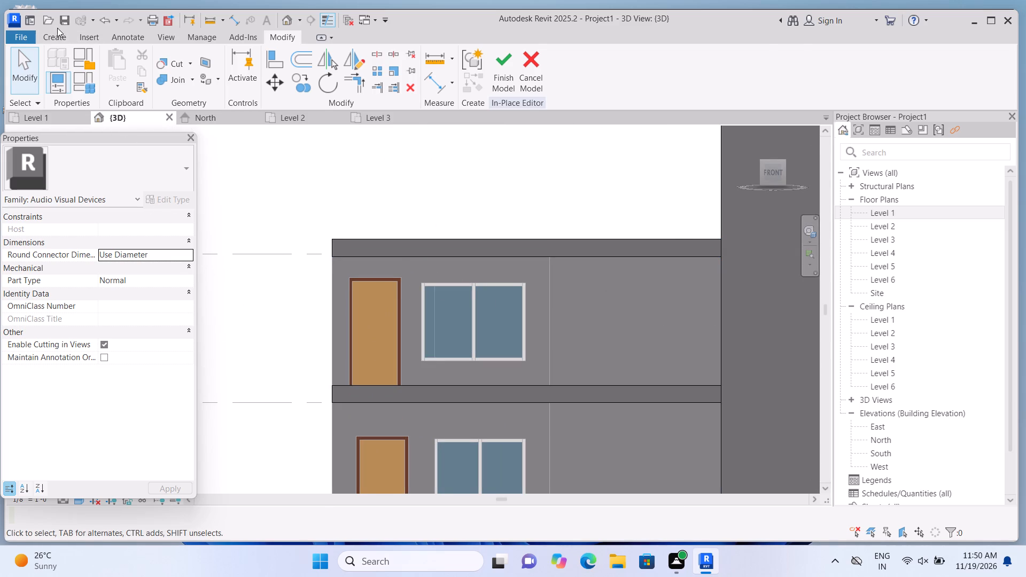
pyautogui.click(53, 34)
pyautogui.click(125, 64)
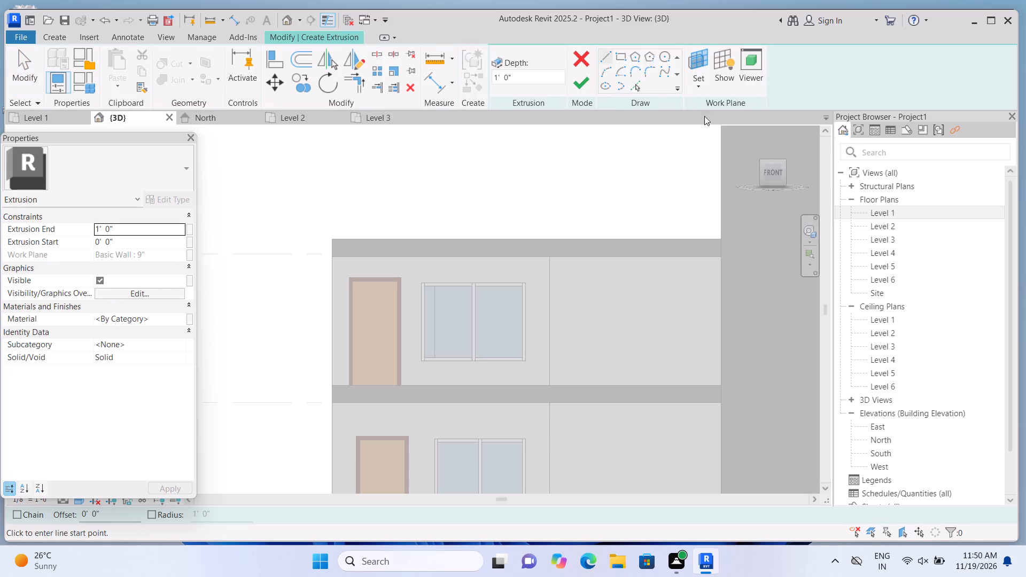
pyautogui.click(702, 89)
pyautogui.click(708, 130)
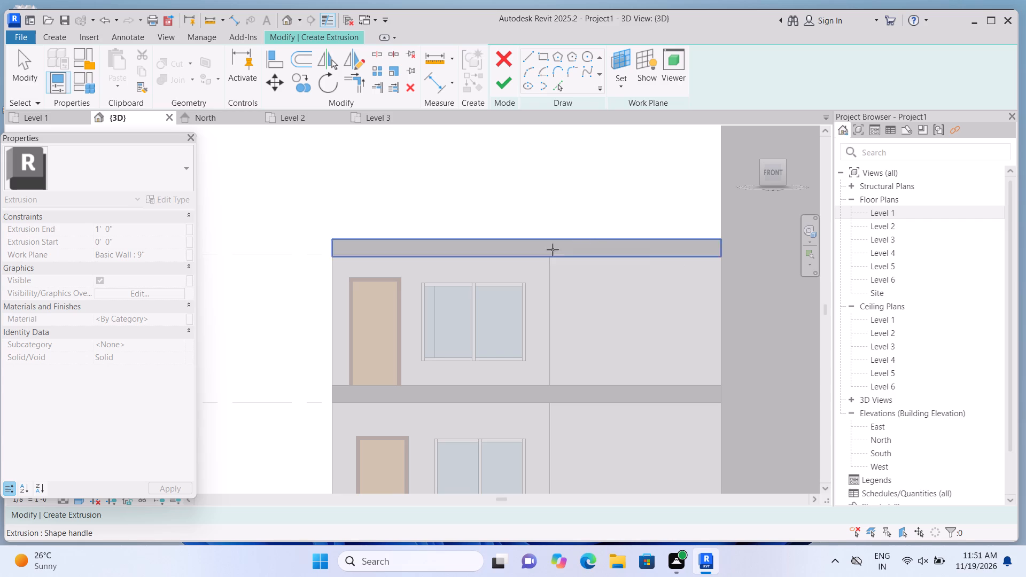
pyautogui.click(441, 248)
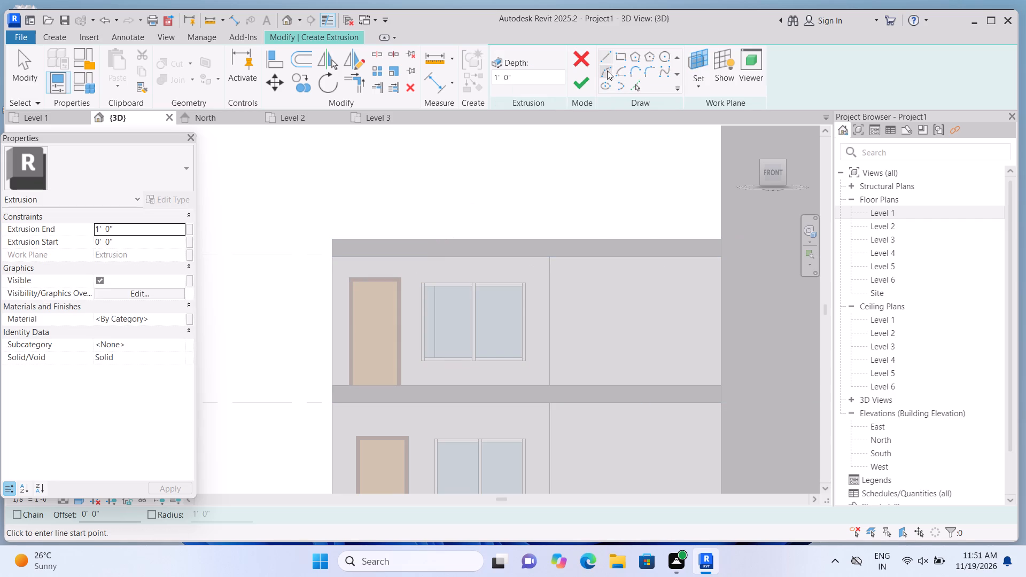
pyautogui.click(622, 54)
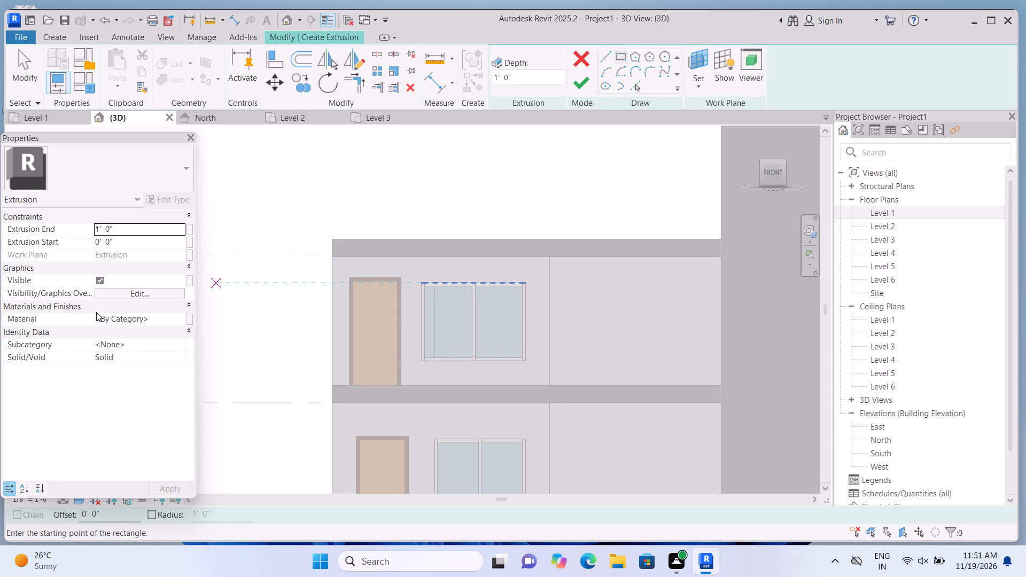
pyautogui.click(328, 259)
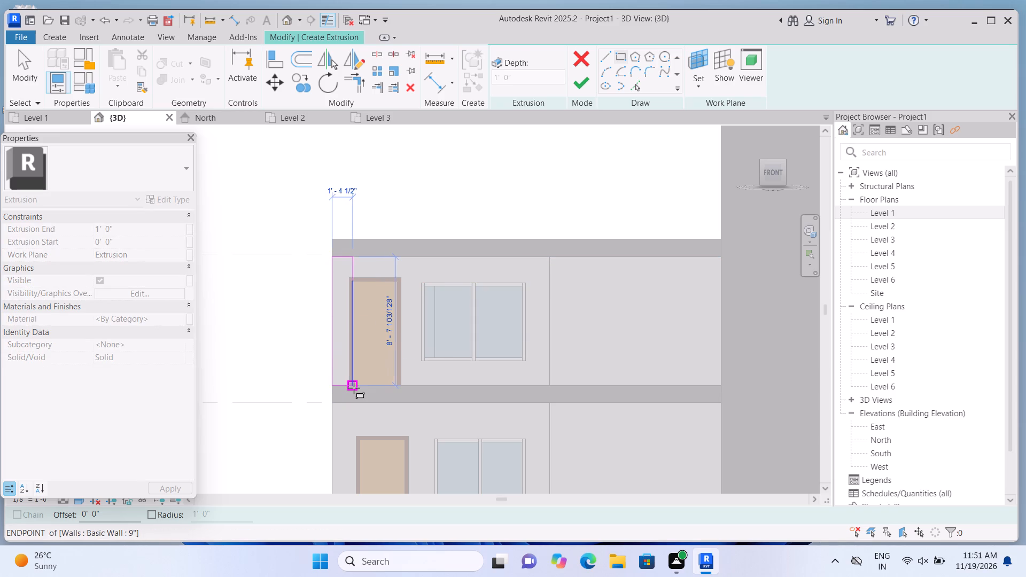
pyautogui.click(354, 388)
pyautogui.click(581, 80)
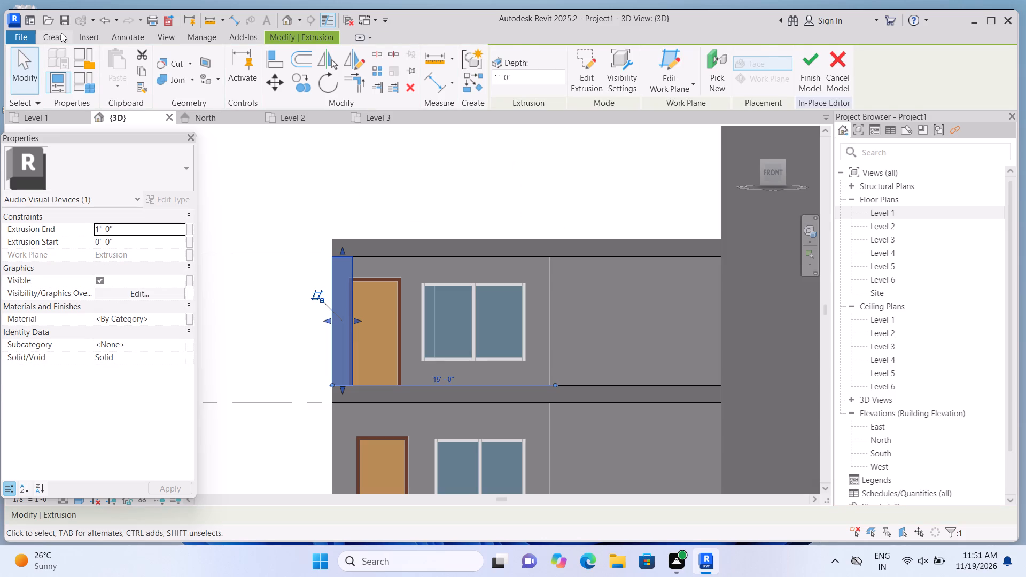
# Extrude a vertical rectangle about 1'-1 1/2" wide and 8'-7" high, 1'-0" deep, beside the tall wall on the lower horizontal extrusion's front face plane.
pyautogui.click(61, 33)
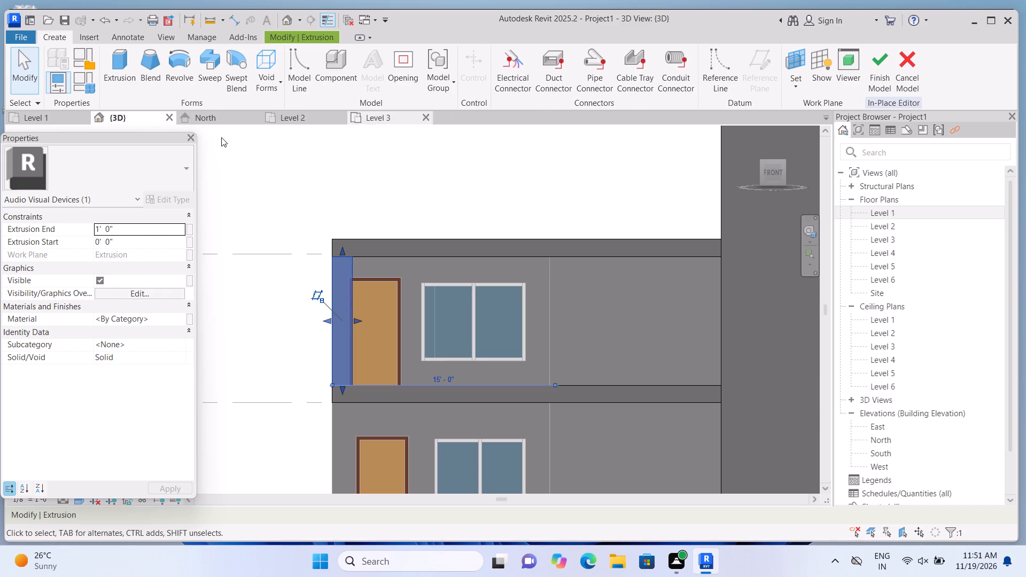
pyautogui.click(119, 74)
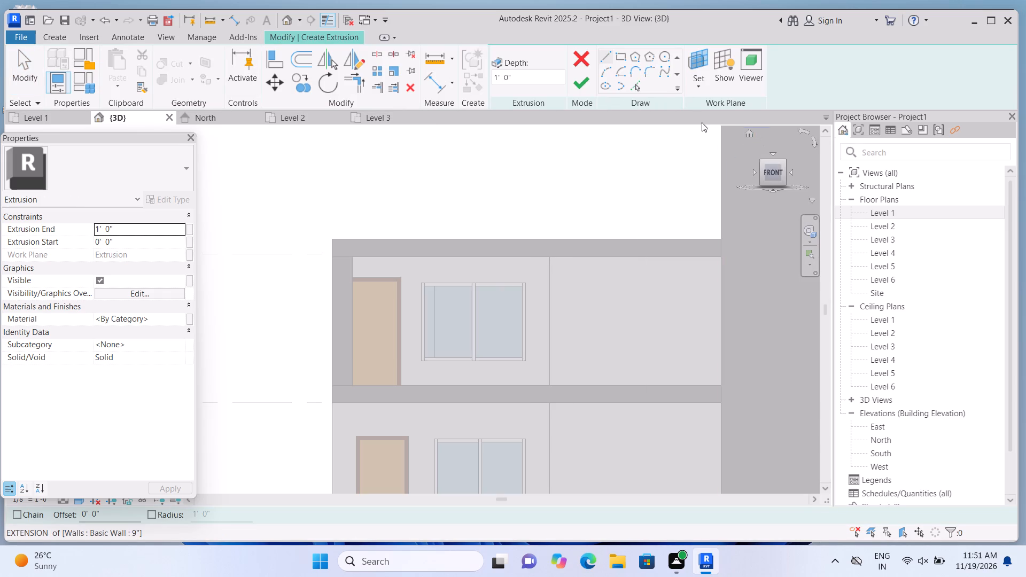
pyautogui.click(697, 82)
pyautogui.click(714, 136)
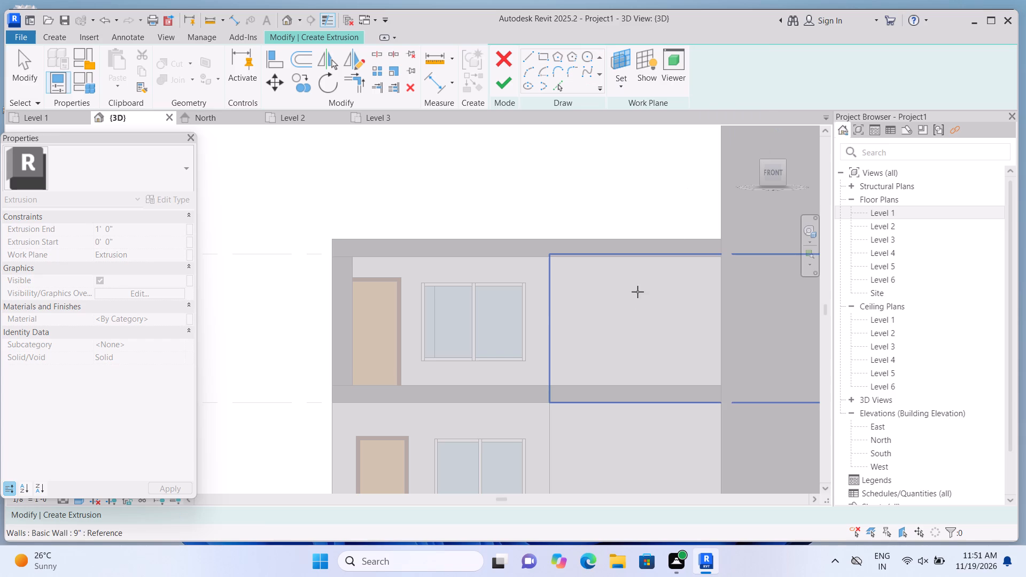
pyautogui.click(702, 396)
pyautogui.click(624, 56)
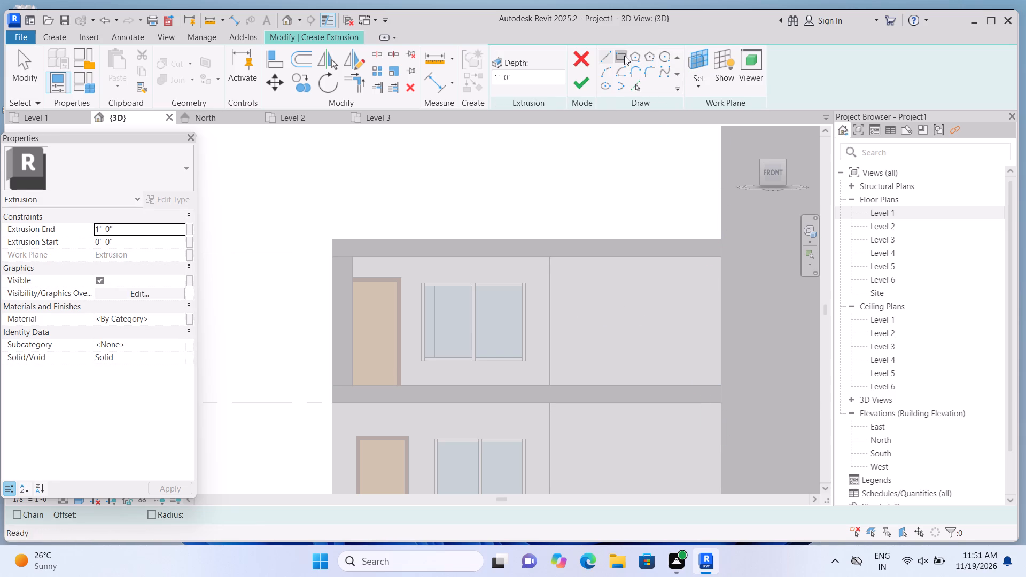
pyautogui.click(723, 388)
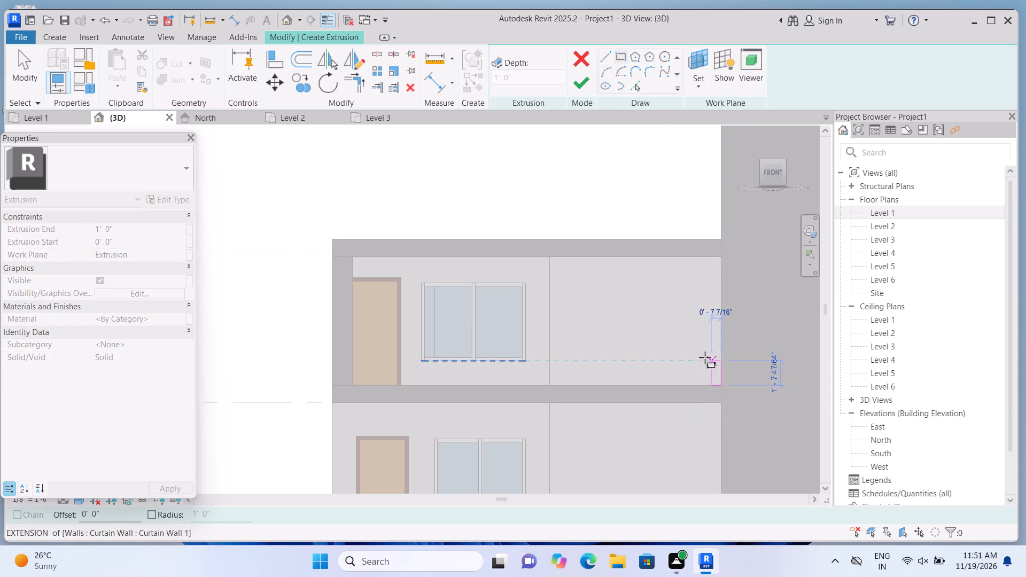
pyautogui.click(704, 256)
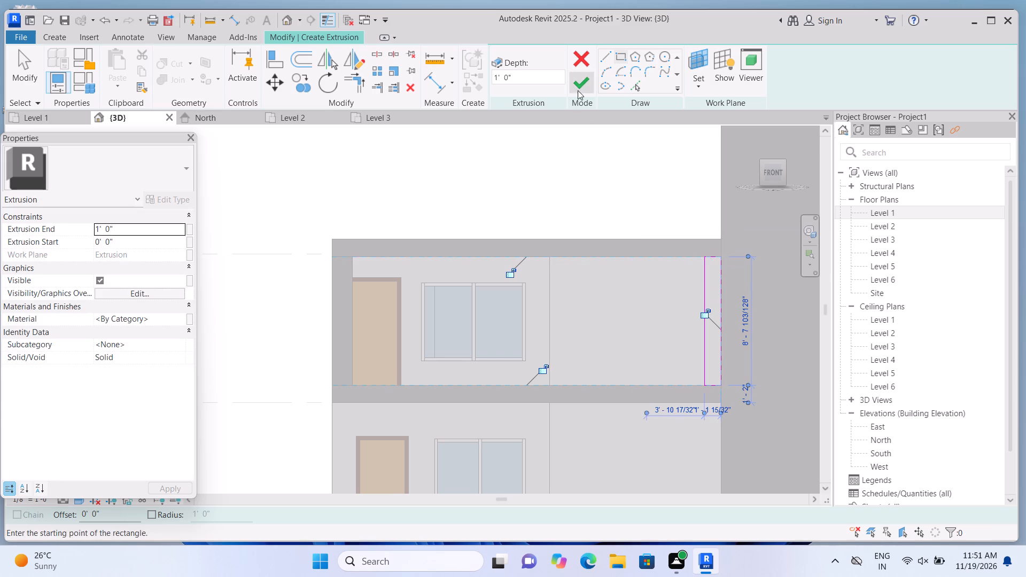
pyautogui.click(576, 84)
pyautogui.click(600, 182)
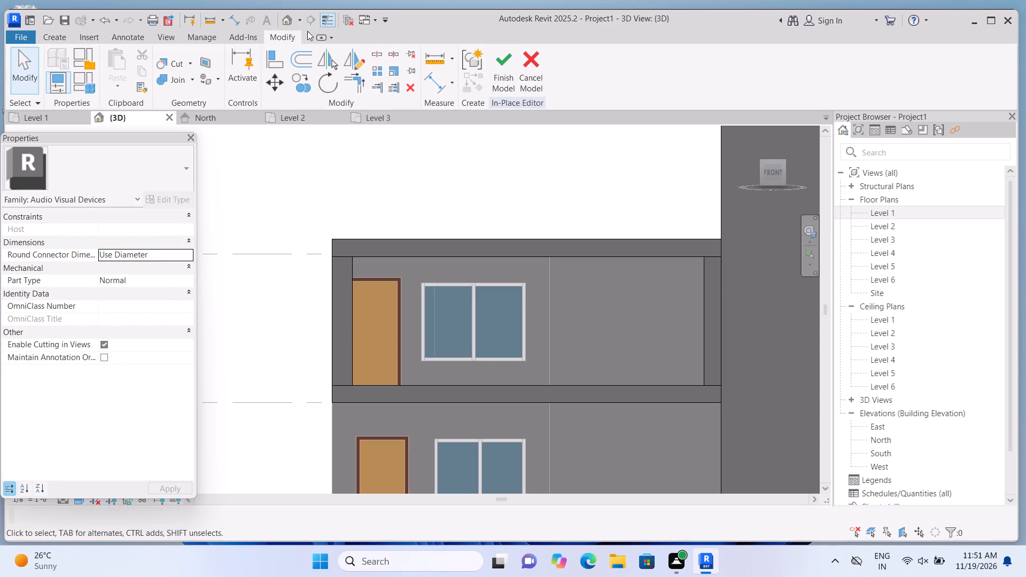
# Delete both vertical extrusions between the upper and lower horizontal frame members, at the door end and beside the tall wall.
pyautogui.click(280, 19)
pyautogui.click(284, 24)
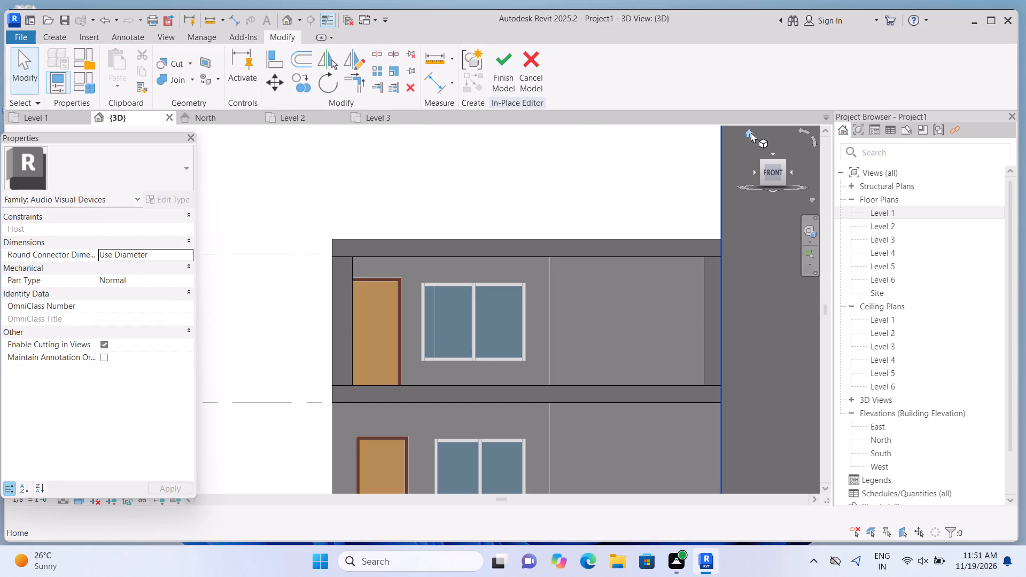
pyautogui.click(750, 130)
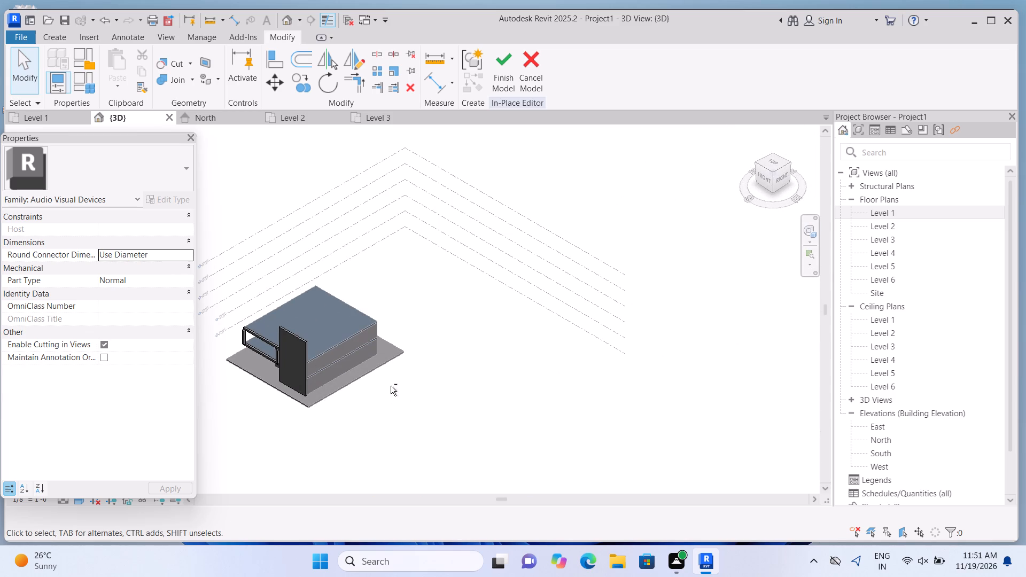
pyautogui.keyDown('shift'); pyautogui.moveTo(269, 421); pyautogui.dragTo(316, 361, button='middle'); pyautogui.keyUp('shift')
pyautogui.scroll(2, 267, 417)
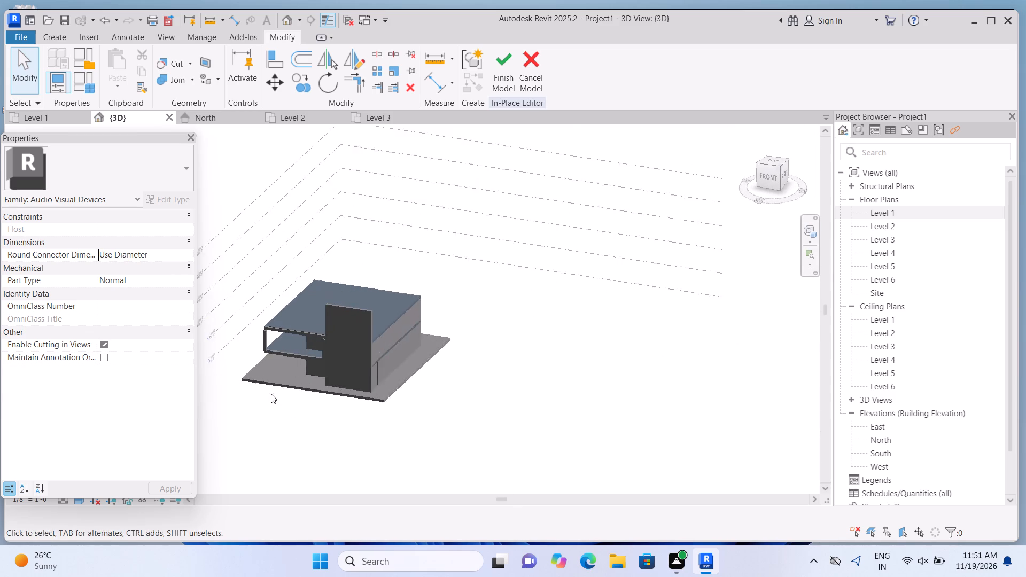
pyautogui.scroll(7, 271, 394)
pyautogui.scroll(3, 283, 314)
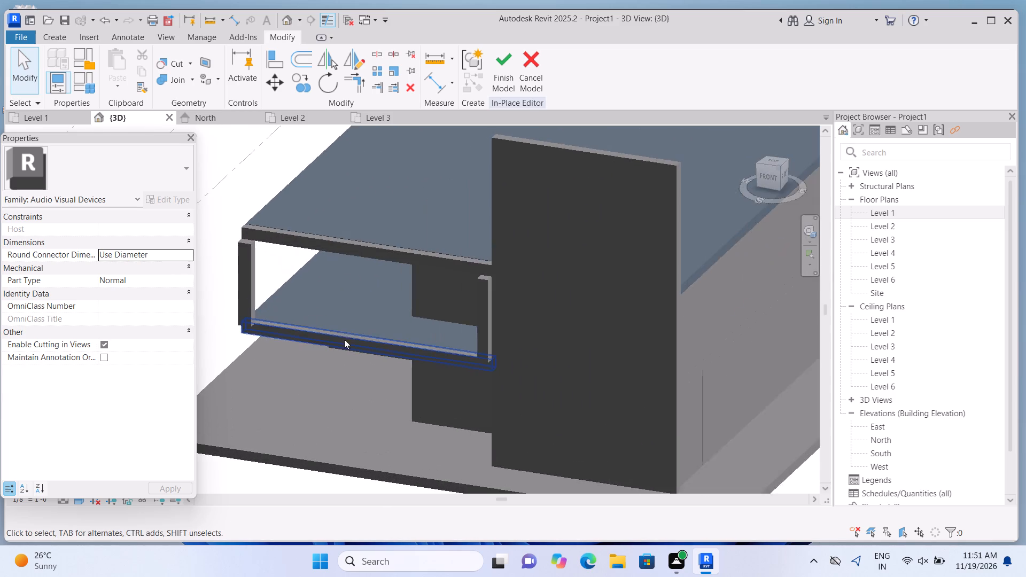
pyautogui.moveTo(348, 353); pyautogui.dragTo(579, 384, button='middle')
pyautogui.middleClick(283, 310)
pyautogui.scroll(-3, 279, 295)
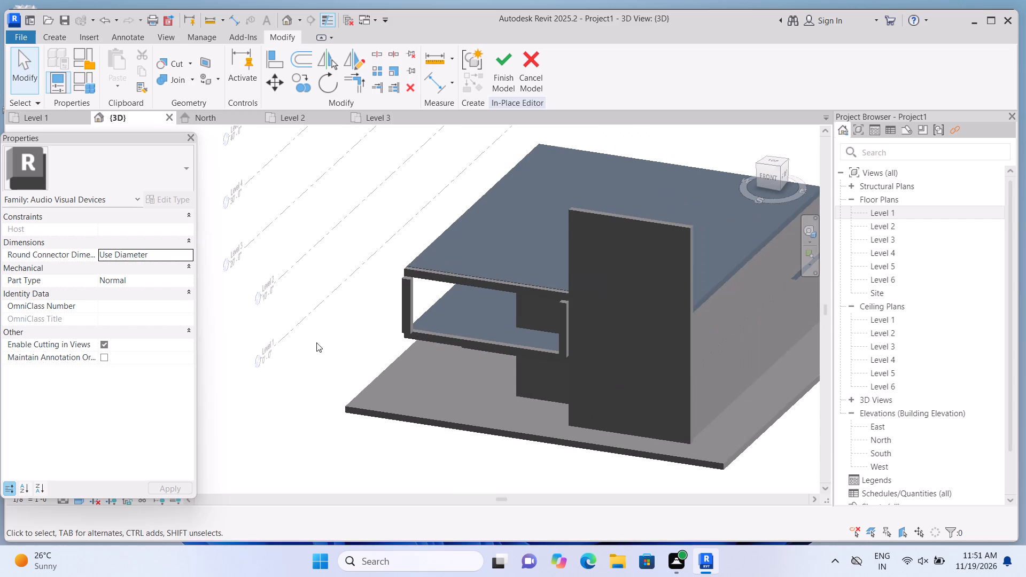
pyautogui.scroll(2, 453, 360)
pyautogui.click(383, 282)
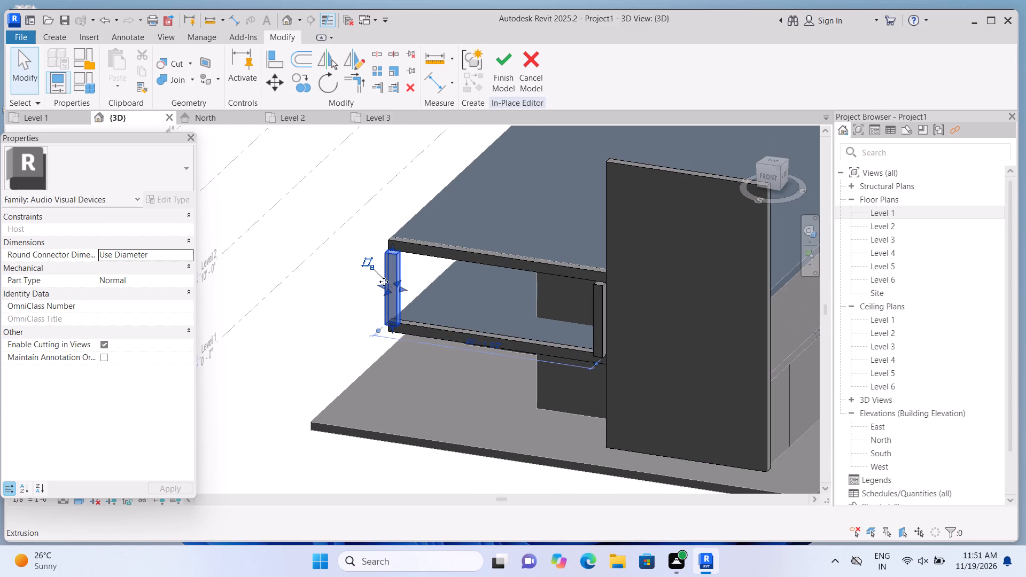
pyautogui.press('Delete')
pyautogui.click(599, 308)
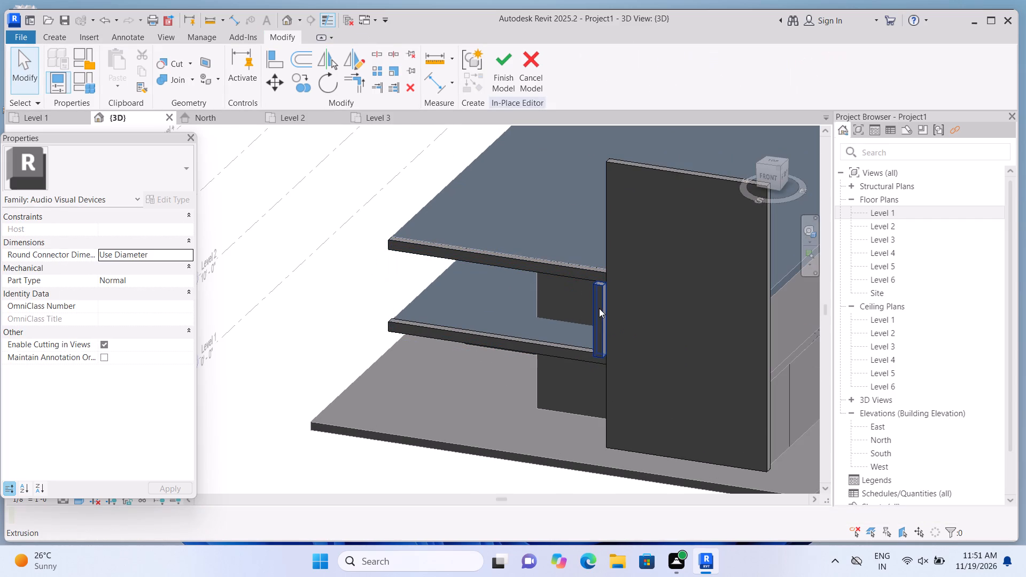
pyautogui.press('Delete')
# Extrude a rectangle about 1'-0" by 0'-9 7/8", 1'-0" deep, on the lower horizontal extrusion's top face, at the end away from the tall wall.
pyautogui.moveTo(383, 444); pyautogui.dragTo(384, 399, button='middle')
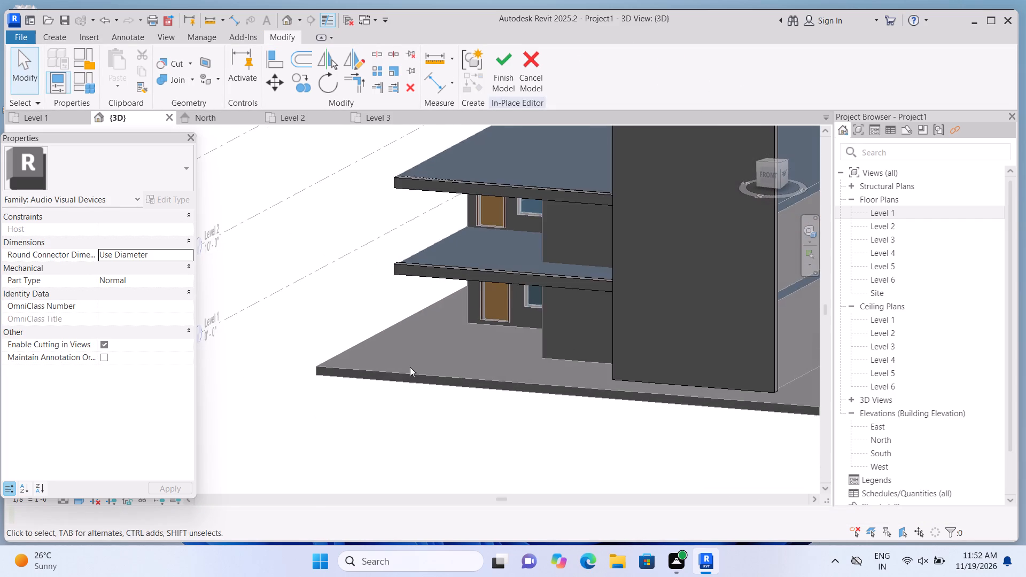
pyautogui.moveTo(410, 367); pyautogui.dragTo(332, 433, button='middle')
pyautogui.keyDown('shift'); pyautogui.moveTo(413, 468); pyautogui.dragTo(396, 462, button='middle'); pyautogui.keyUp('shift')
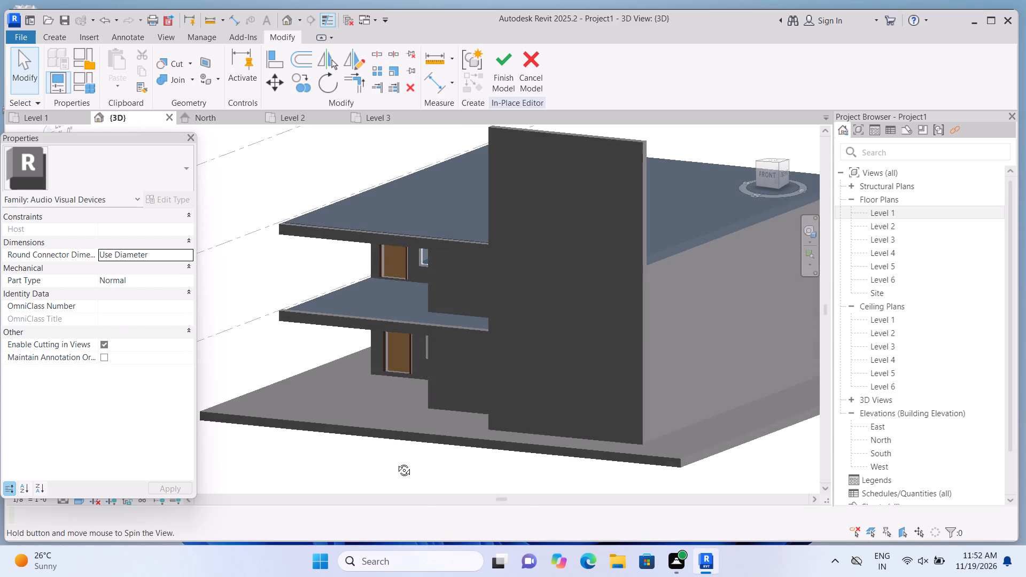
pyautogui.keyDown('shift'); pyautogui.moveTo(396, 462); pyautogui.dragTo(400, 463, button='middle'); pyautogui.keyUp('shift')
pyautogui.moveTo(338, 350); pyautogui.dragTo(388, 395, button='middle')
pyautogui.scroll(2, 351, 377)
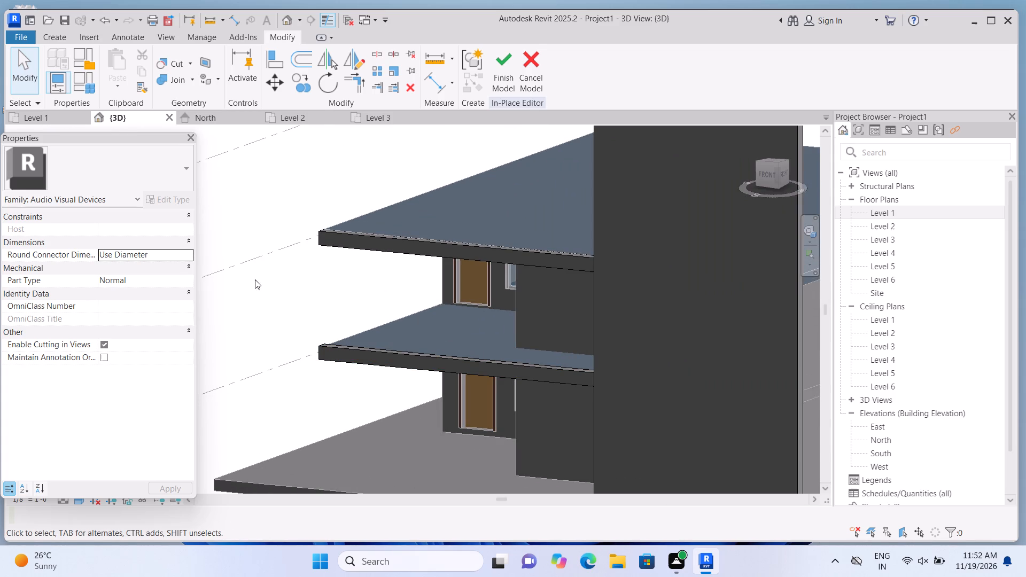
pyautogui.scroll(3, 374, 325)
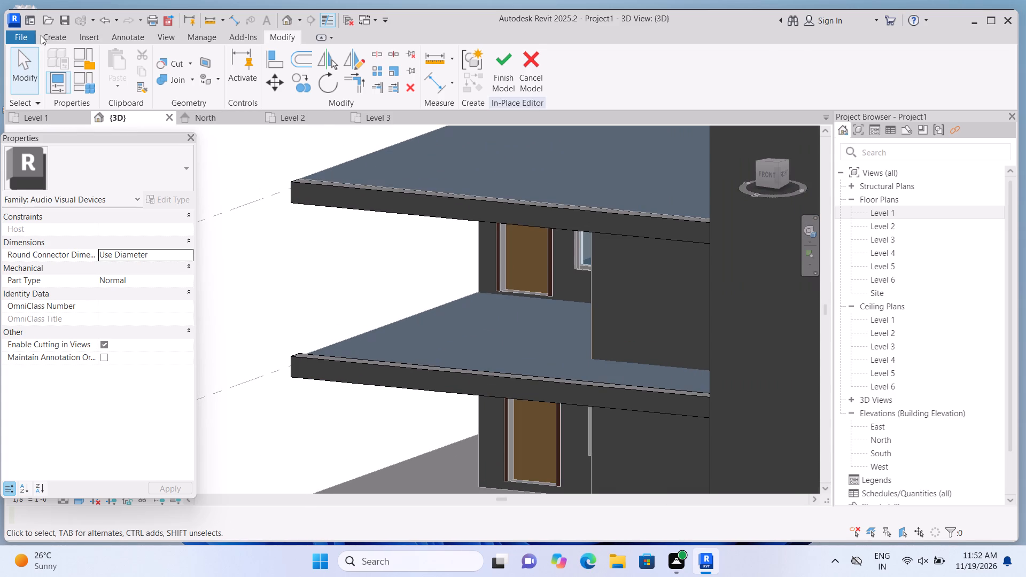
pyautogui.click(52, 44)
pyautogui.click(116, 71)
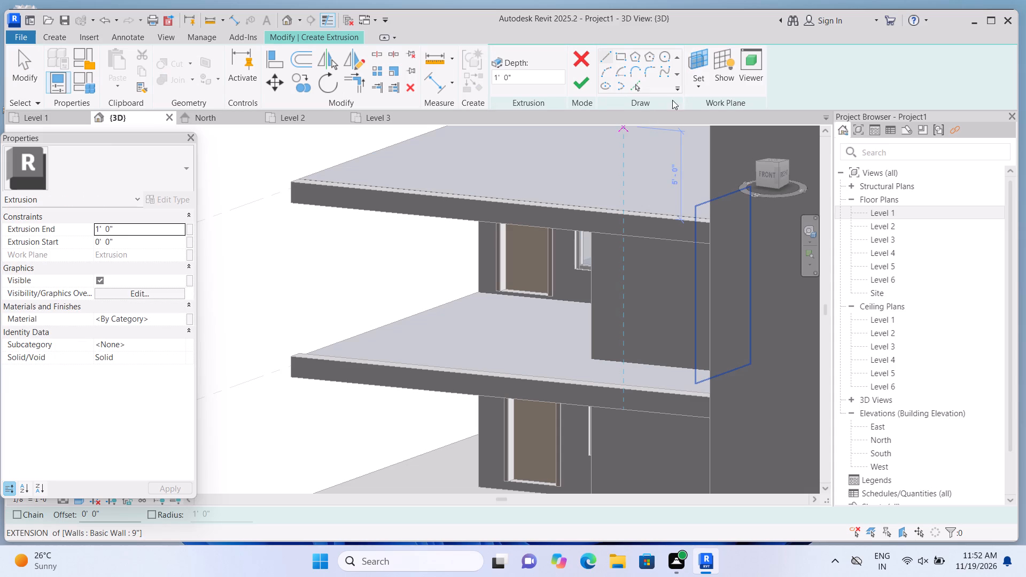
pyautogui.click(693, 91)
pyautogui.click(705, 124)
pyautogui.scroll(2, 409, 333)
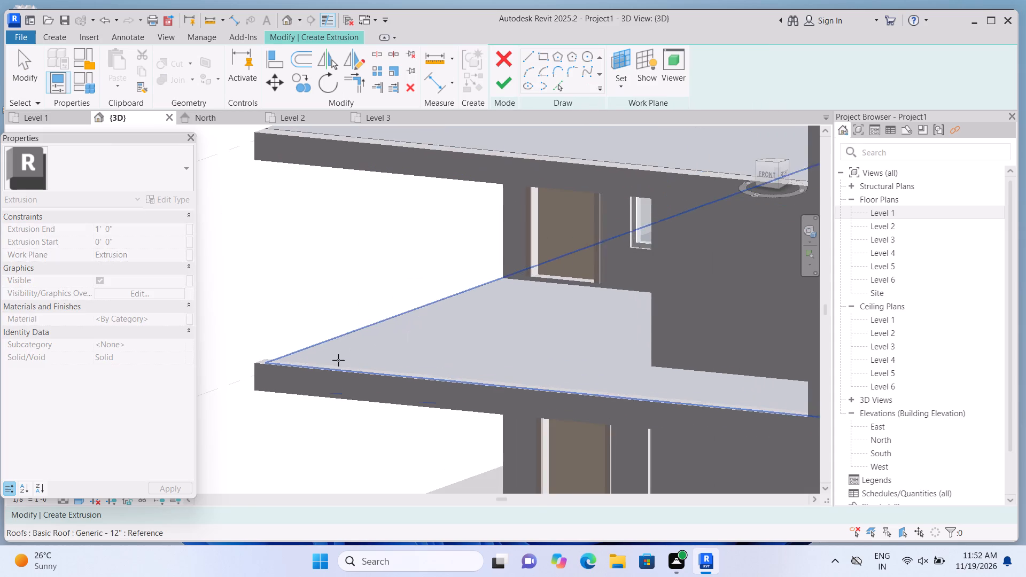
pyautogui.scroll(2, 255, 364)
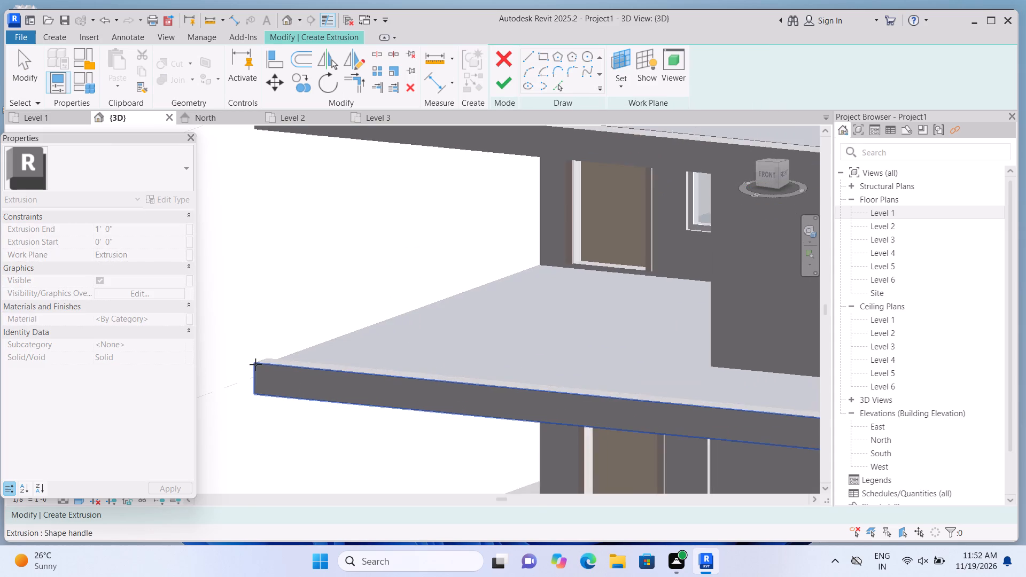
pyautogui.scroll(1, 255, 364)
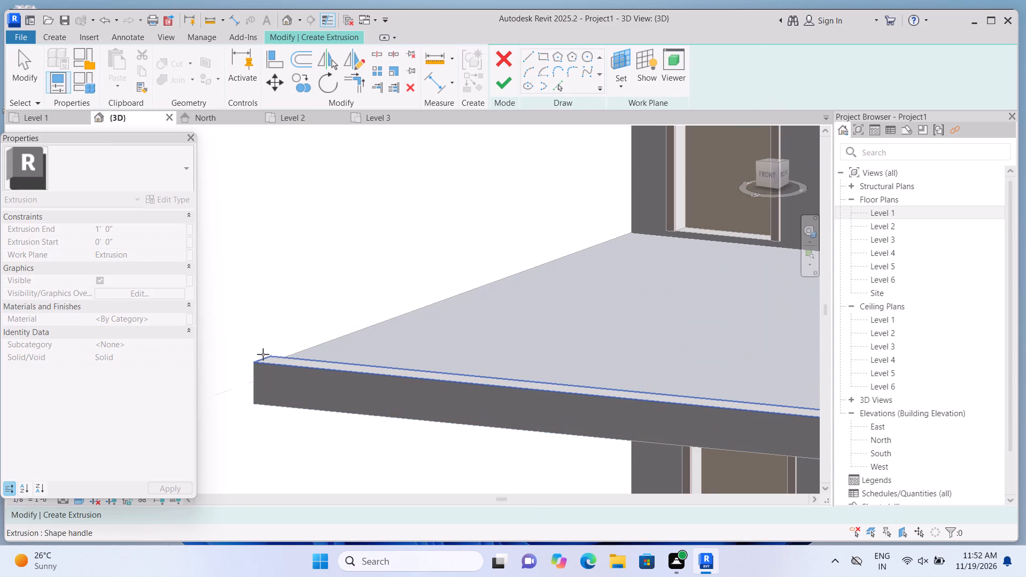
pyautogui.click(263, 354)
pyautogui.click(616, 57)
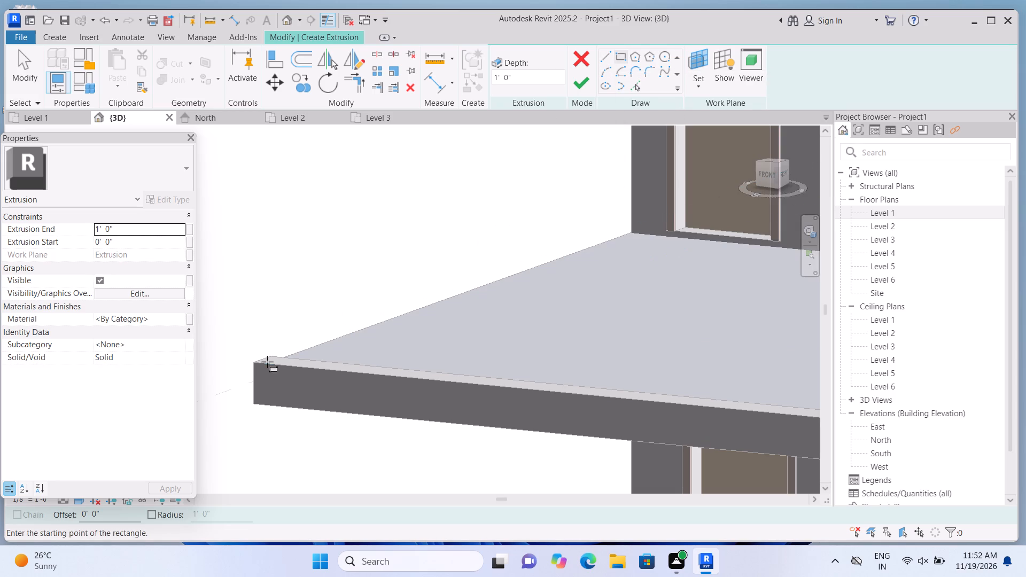
pyautogui.click(251, 361)
pyautogui.scroll(3, 295, 358)
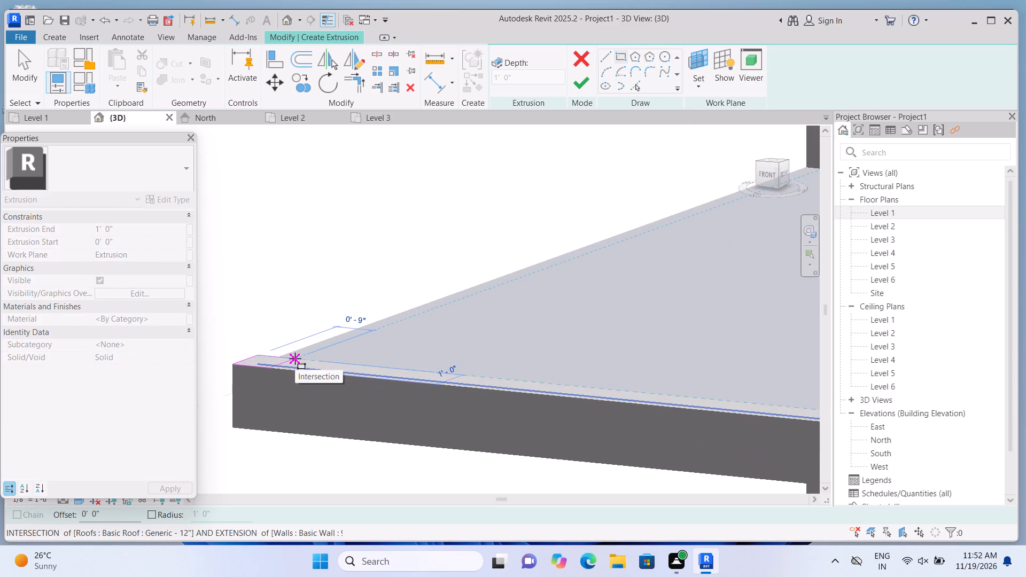
pyautogui.click(297, 360)
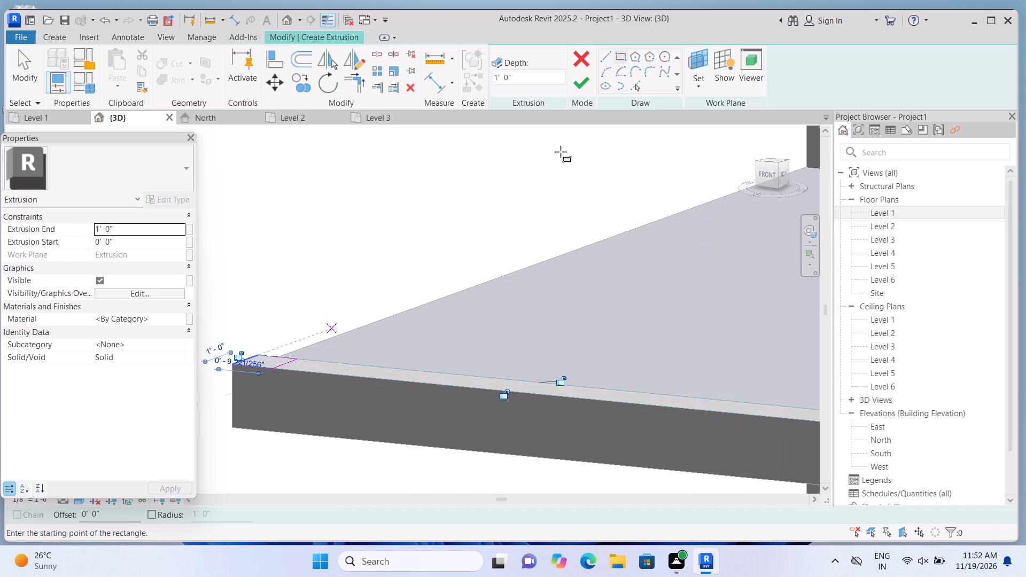
pyautogui.click(579, 89)
# Stretch the new corner extrusion upward to the roof-edge extrusion, giving it a depth of about 8'-10".
pyautogui.scroll(-6, 540, 222)
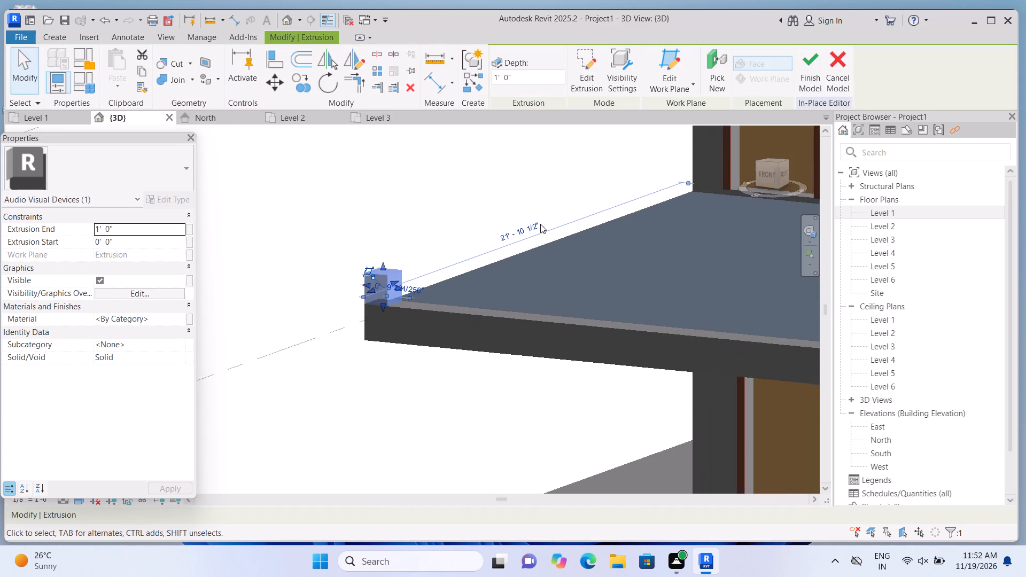
pyautogui.scroll(-7, 540, 224)
pyautogui.moveTo(524, 205); pyautogui.dragTo(528, 262, button='middle')
pyautogui.scroll(2, 500, 276)
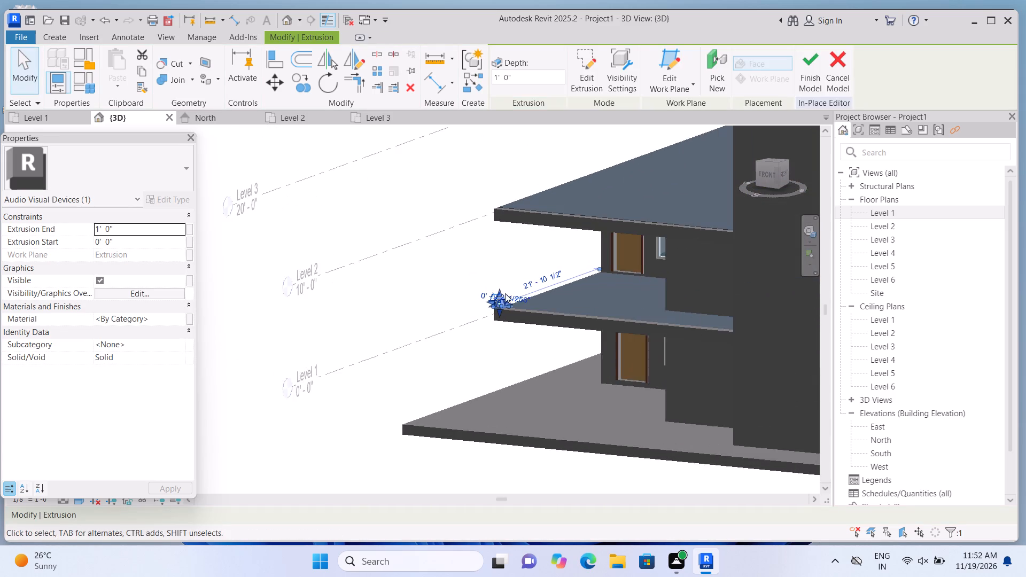
pyautogui.moveTo(499, 293); pyautogui.dragTo(512, 232)
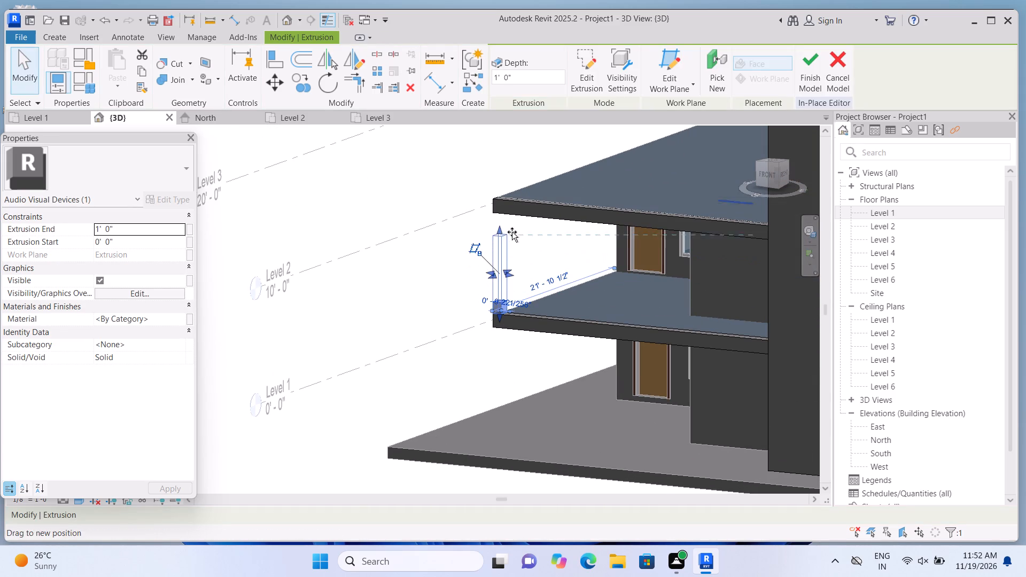
pyautogui.moveTo(512, 232); pyautogui.dragTo(514, 213)
pyautogui.click(420, 279)
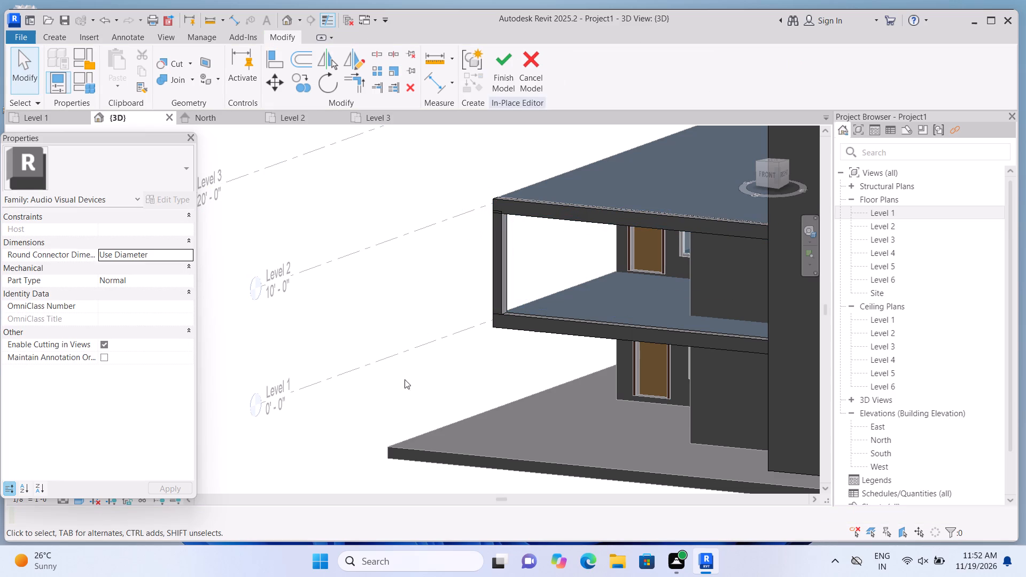
# Widen the corner vertical extrusion slightly along the facade, moving its inner side toward the tall wall.
pyautogui.keyDown('shift'); pyautogui.moveTo(390, 363); pyautogui.dragTo(406, 377, button='middle'); pyautogui.keyUp('shift')
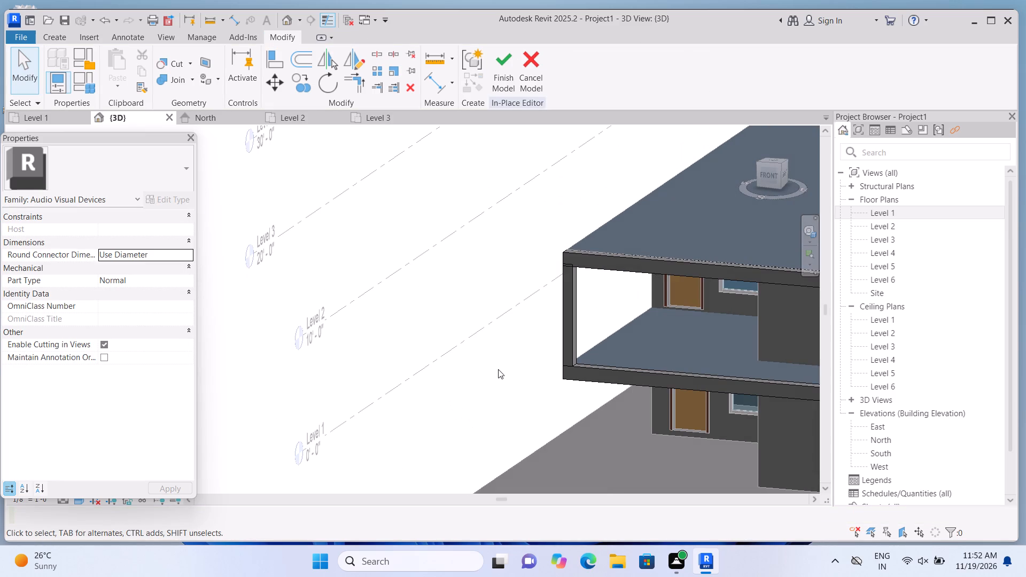
pyautogui.scroll(5, 545, 308)
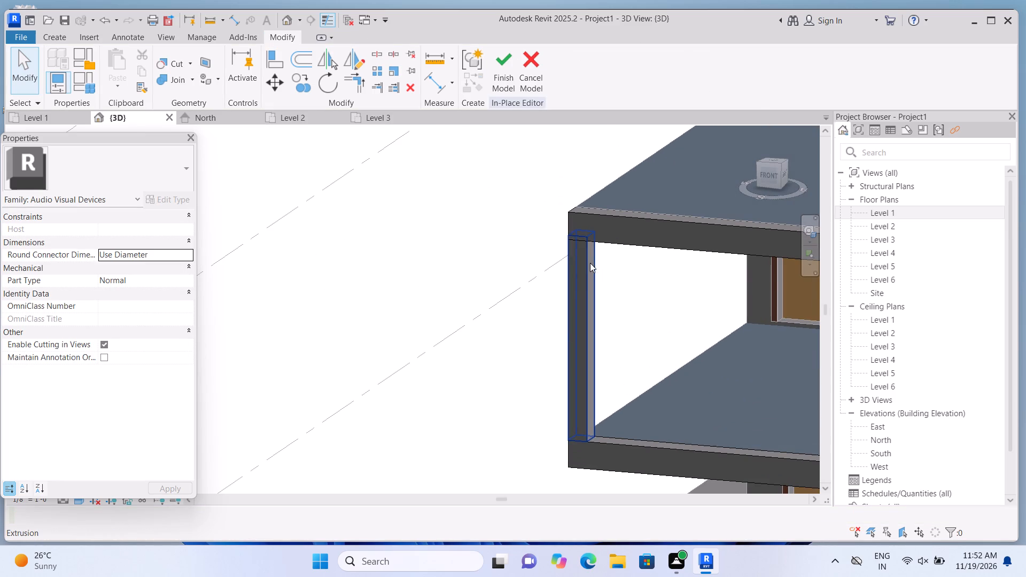
pyautogui.click(590, 263)
pyautogui.scroll(1, 587, 254)
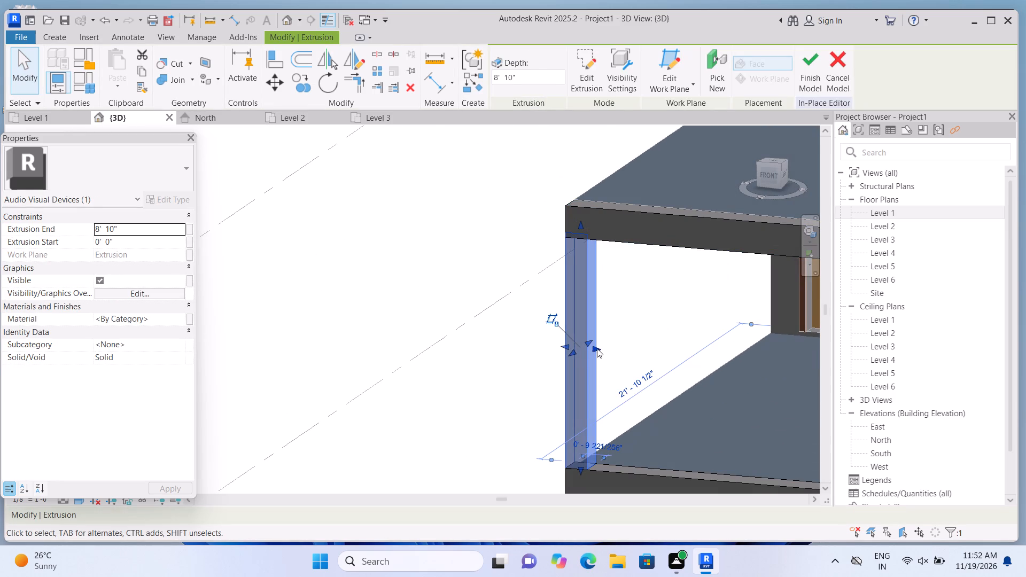
pyautogui.moveTo(597, 348); pyautogui.dragTo(603, 349)
pyautogui.click(444, 377)
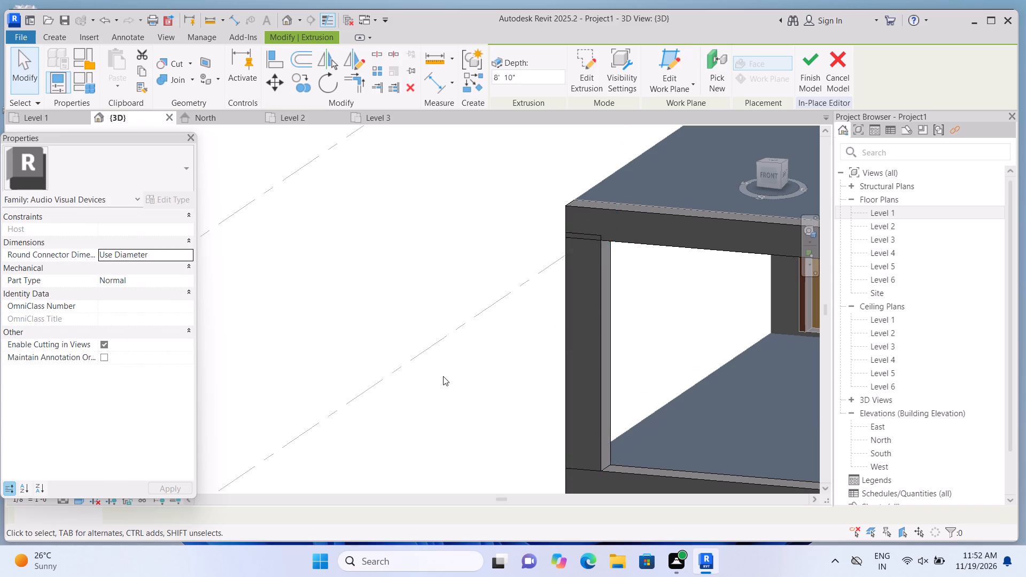
# Examine the facade frame and the building from the left side and the front.
pyautogui.scroll(-9, 442, 373)
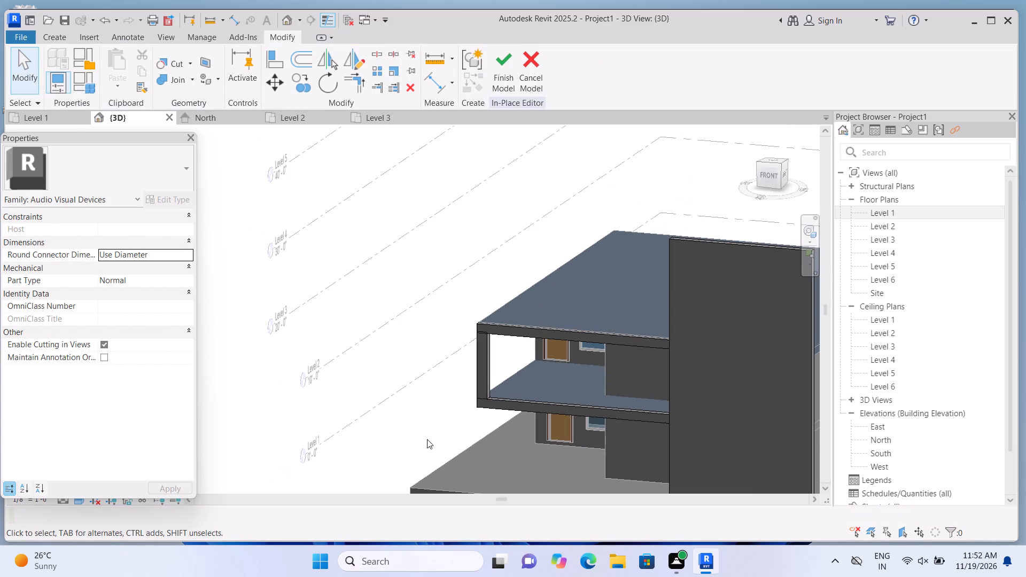
pyautogui.keyDown('shift'); pyautogui.moveTo(405, 421); pyautogui.dragTo(431, 439, button='middle'); pyautogui.keyUp('shift')
pyautogui.keyDown('shift'); pyautogui.scroll(1, 372, 419); pyautogui.keyUp('shift')
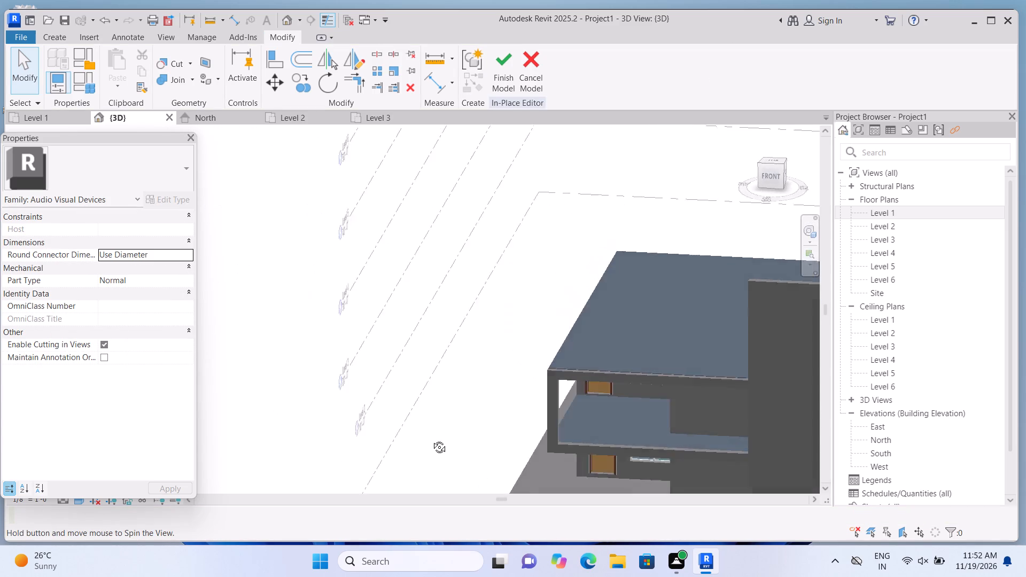
pyautogui.keyDown('shift'); pyautogui.moveTo(431, 439); pyautogui.dragTo(556, 448, button='middle'); pyautogui.keyUp('shift')
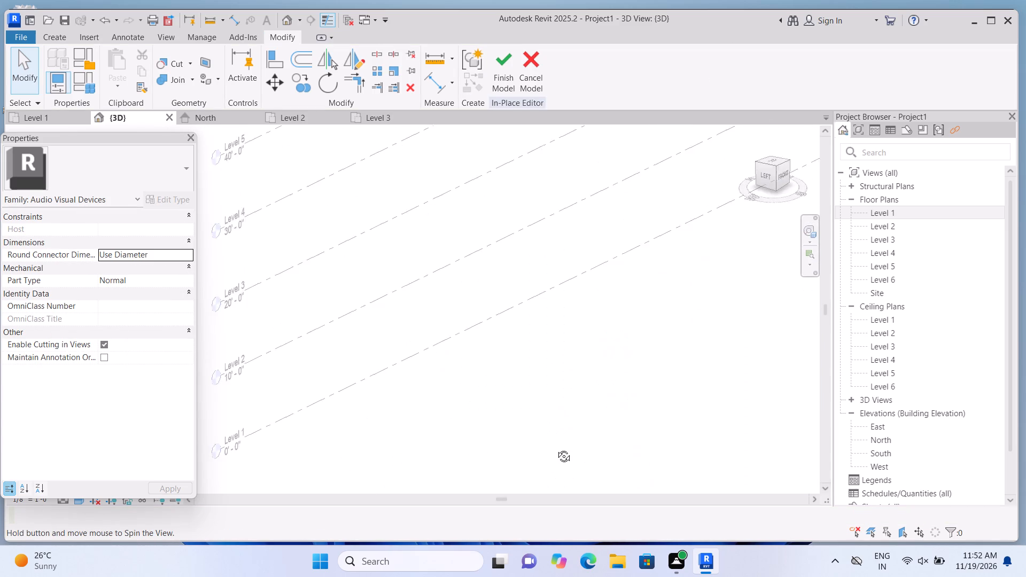
pyautogui.keyDown('shift'); pyautogui.moveTo(556, 448); pyautogui.dragTo(600, 441, button='middle'); pyautogui.keyUp('shift')
pyautogui.scroll(-12, 582, 408)
pyautogui.keyDown('shift'); pyautogui.moveTo(519, 430); pyautogui.dragTo(607, 447, button='middle'); pyautogui.keyUp('shift')
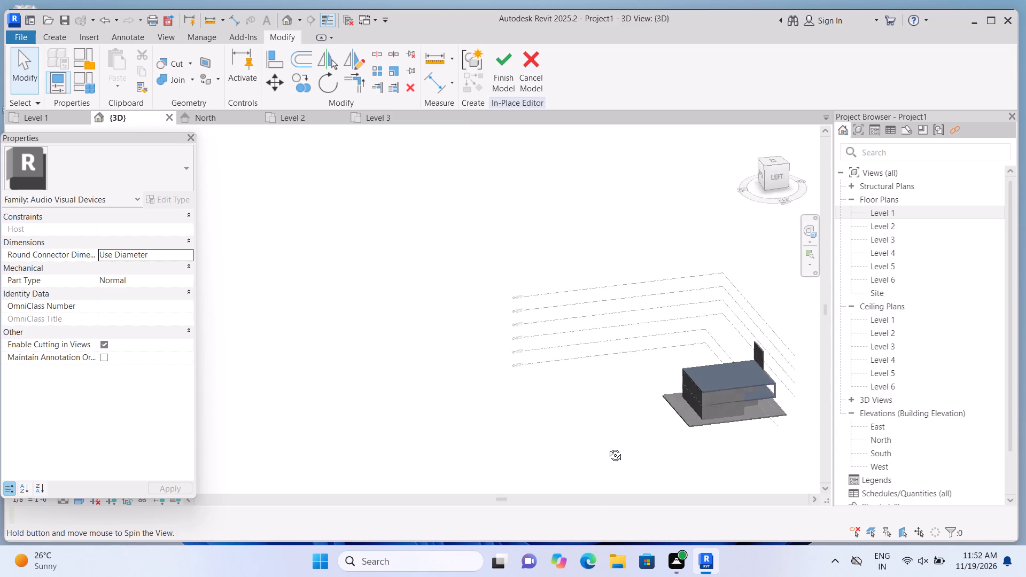
pyautogui.keyDown('shift'); pyautogui.moveTo(607, 447); pyautogui.dragTo(608, 448, button='middle'); pyautogui.keyUp('shift')
pyautogui.moveTo(706, 425); pyautogui.dragTo(510, 440, button='middle')
pyautogui.keyDown('shift'); pyautogui.moveTo(596, 438); pyautogui.dragTo(477, 445, button='middle'); pyautogui.keyUp('shift')
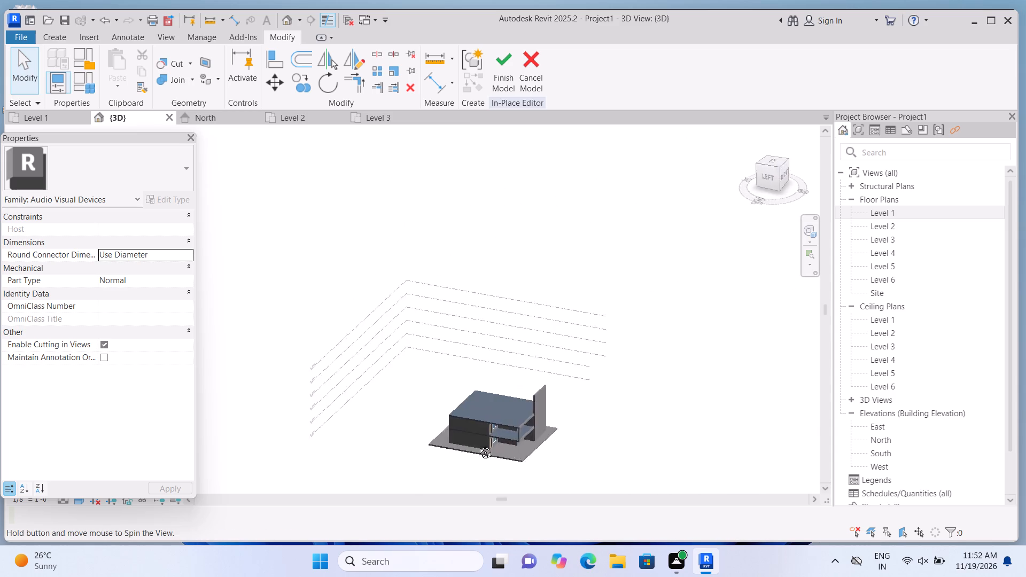
pyautogui.keyDown('shift'); pyautogui.moveTo(477, 445); pyautogui.dragTo(379, 432, button='middle'); pyautogui.keyUp('shift')
pyautogui.keyDown('shift'); pyautogui.scroll(3, 422, 433); pyautogui.keyUp('shift')
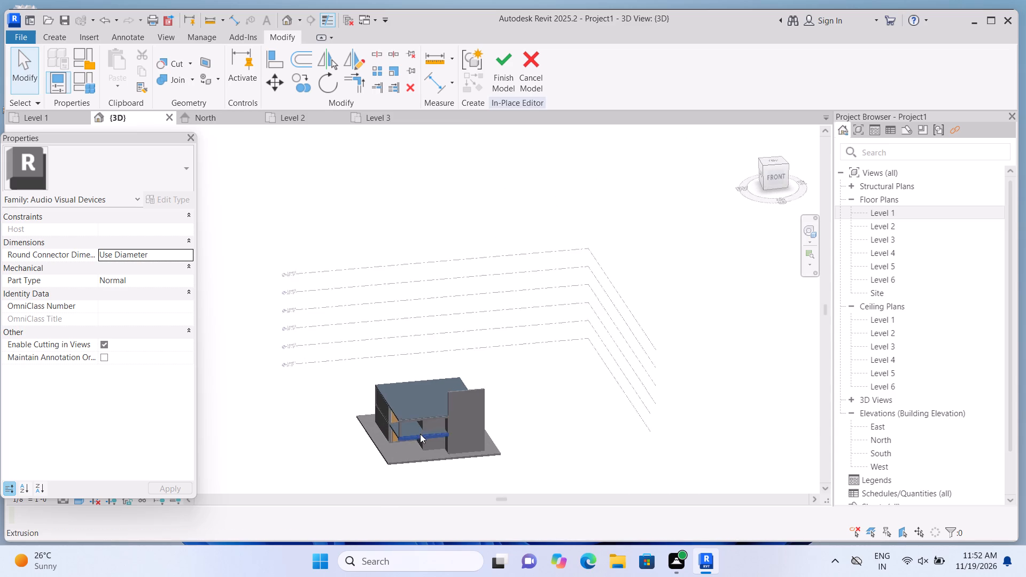
pyautogui.keyDown('shift'); pyautogui.scroll(2, 420, 434); pyautogui.keyUp('shift')
pyautogui.keyDown('shift'); pyautogui.moveTo(409, 454); pyautogui.dragTo(380, 453, button='middle'); pyautogui.keyUp('shift')
pyautogui.keyDown('shift'); pyautogui.scroll(1, 380, 453); pyautogui.keyUp('shift')
pyautogui.keyDown('shift'); pyautogui.moveTo(382, 455); pyautogui.dragTo(390, 460, button='middle'); pyautogui.keyUp('shift')
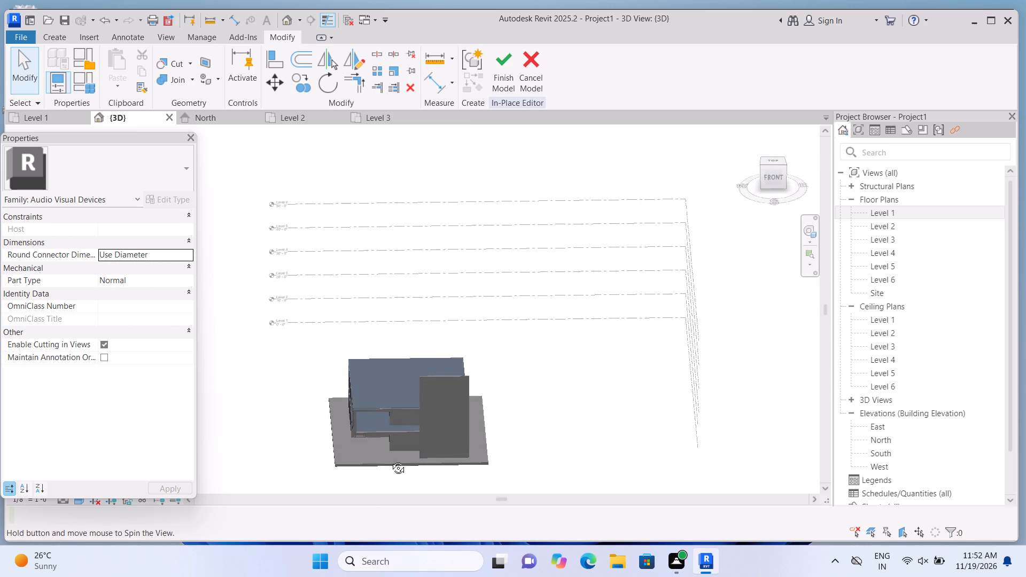
pyautogui.keyDown('shift'); pyautogui.moveTo(390, 460); pyautogui.dragTo(418, 466, button='middle'); pyautogui.keyUp('shift')
# Set the Extrusion End of the lower horizontal frame extrusion to 1'-5".
pyautogui.keyDown('shift'); pyautogui.scroll(9, 418, 466); pyautogui.keyUp('shift')
pyautogui.scroll(1, 495, 441)
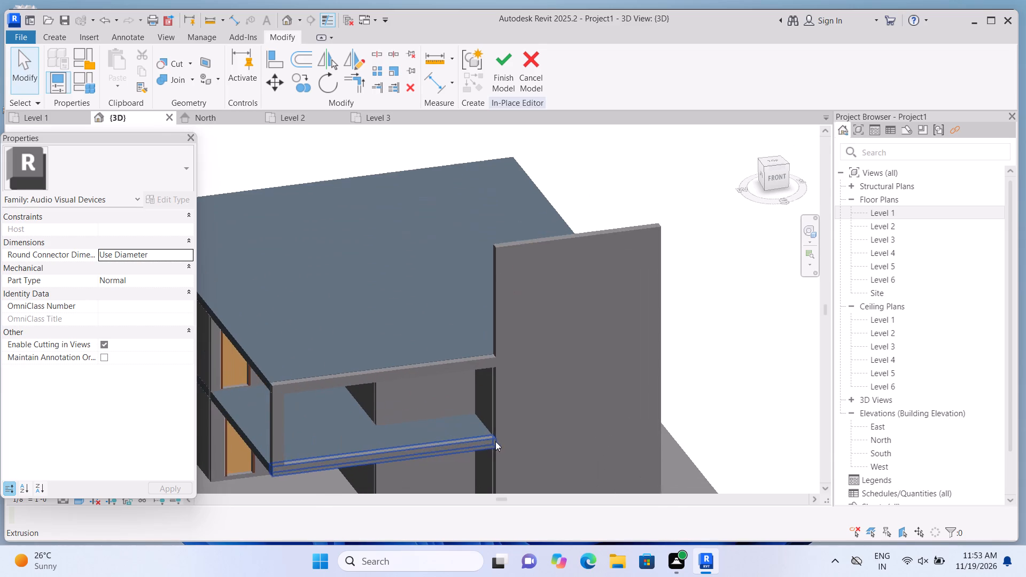
pyautogui.scroll(1, 472, 443)
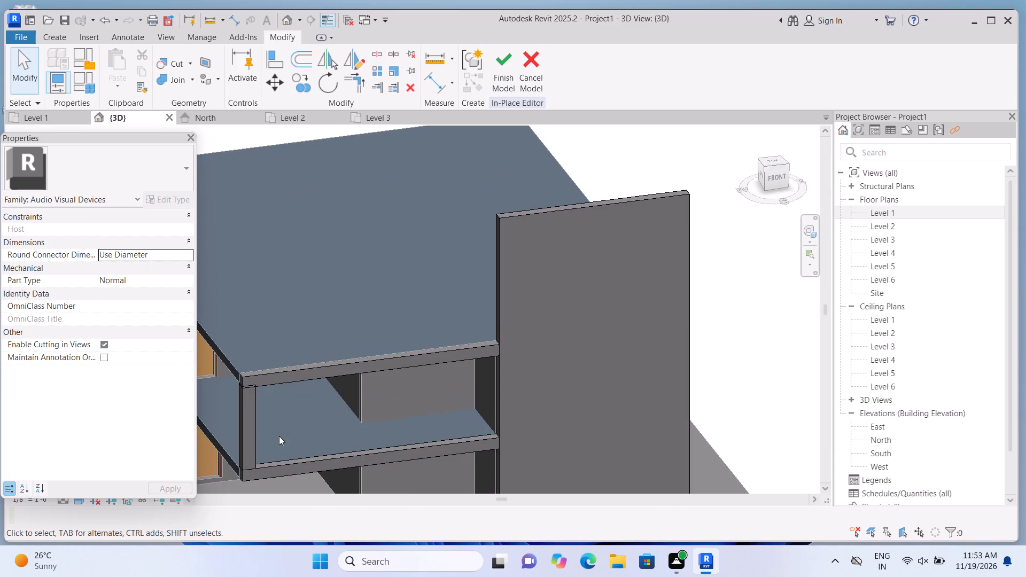
pyautogui.moveTo(423, 403); pyautogui.dragTo(481, 369, button='middle')
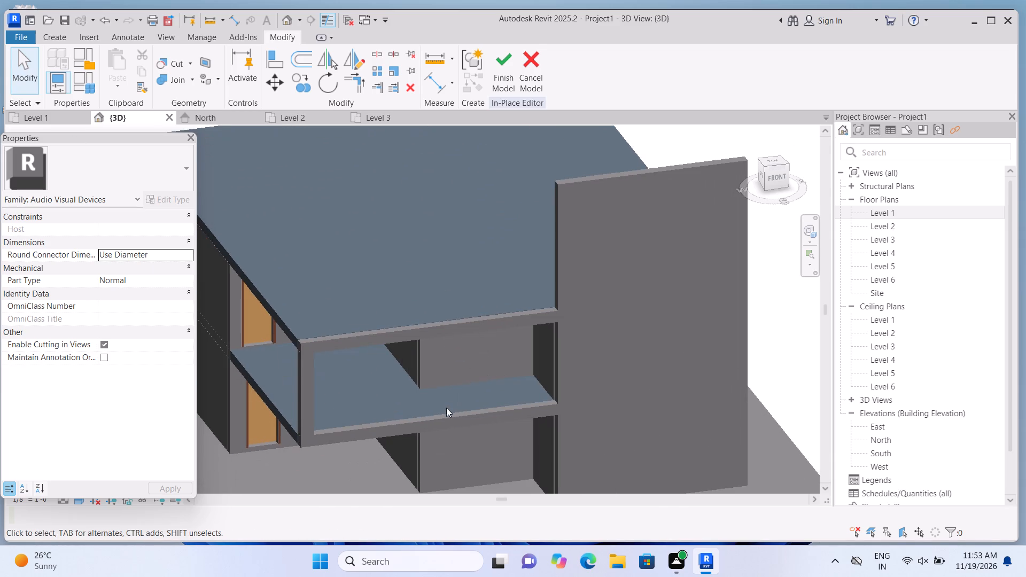
pyautogui.scroll(1, 445, 408)
pyautogui.click(435, 434)
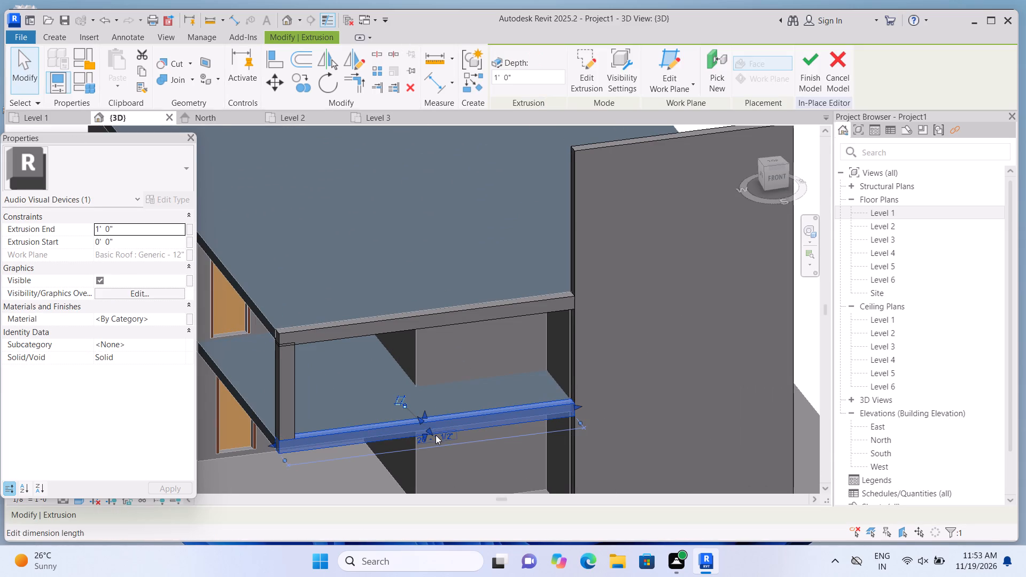
pyautogui.click(149, 231)
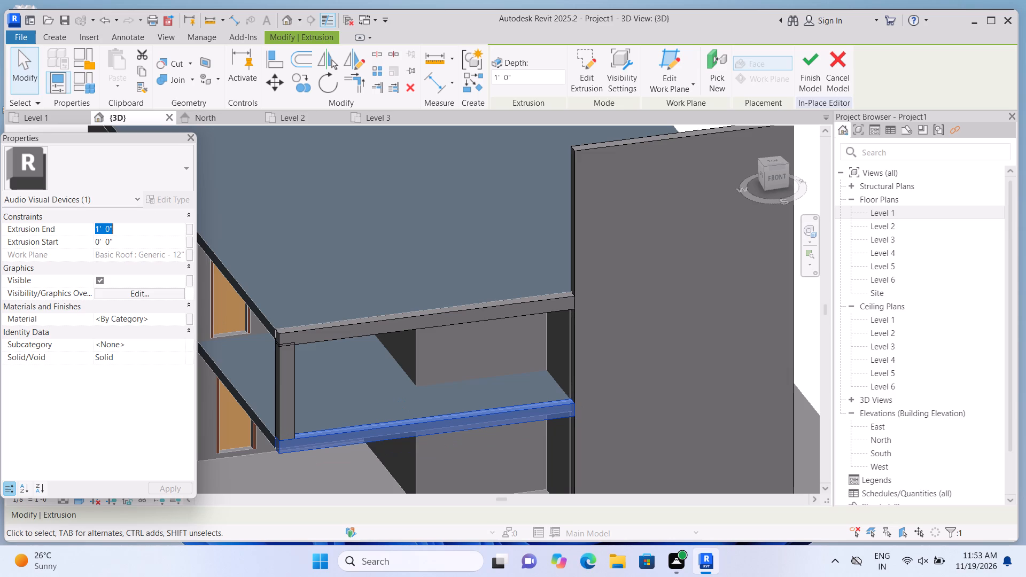
pyautogui.press('BackSpace')
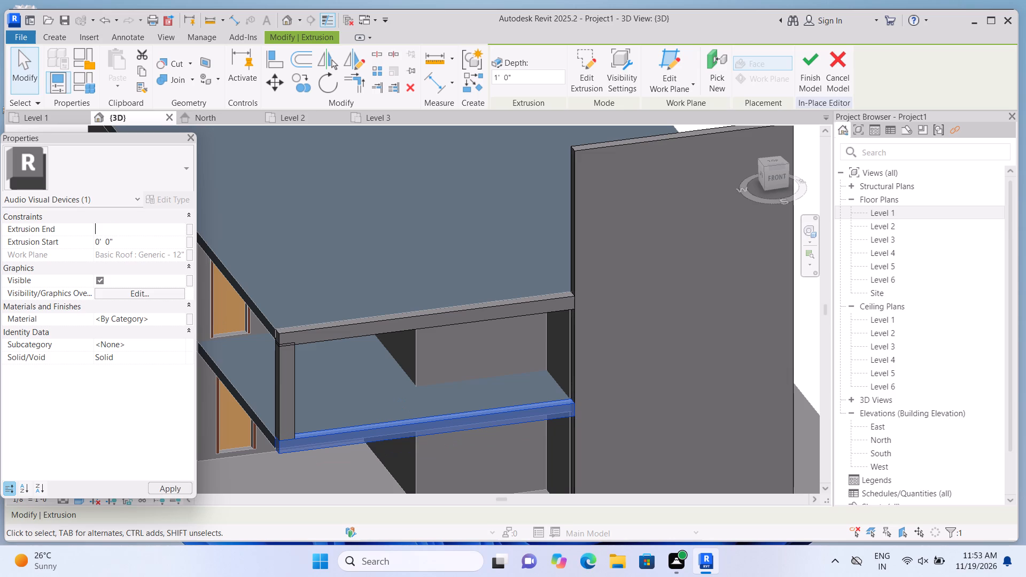
pyautogui.write("1'")
pyautogui.write('5"')
pyautogui.press('Return')
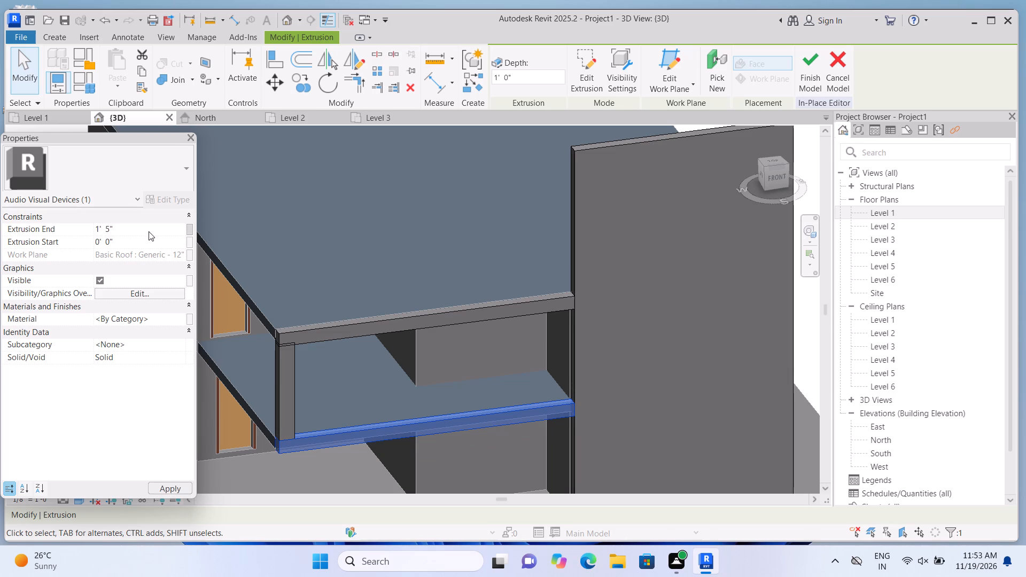
pyautogui.scroll(-2, 434, 407)
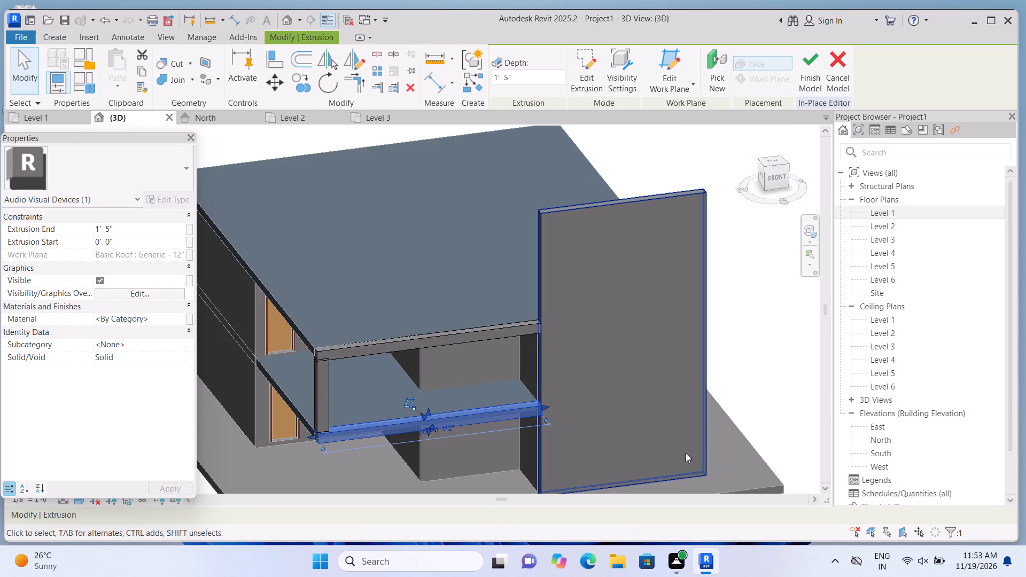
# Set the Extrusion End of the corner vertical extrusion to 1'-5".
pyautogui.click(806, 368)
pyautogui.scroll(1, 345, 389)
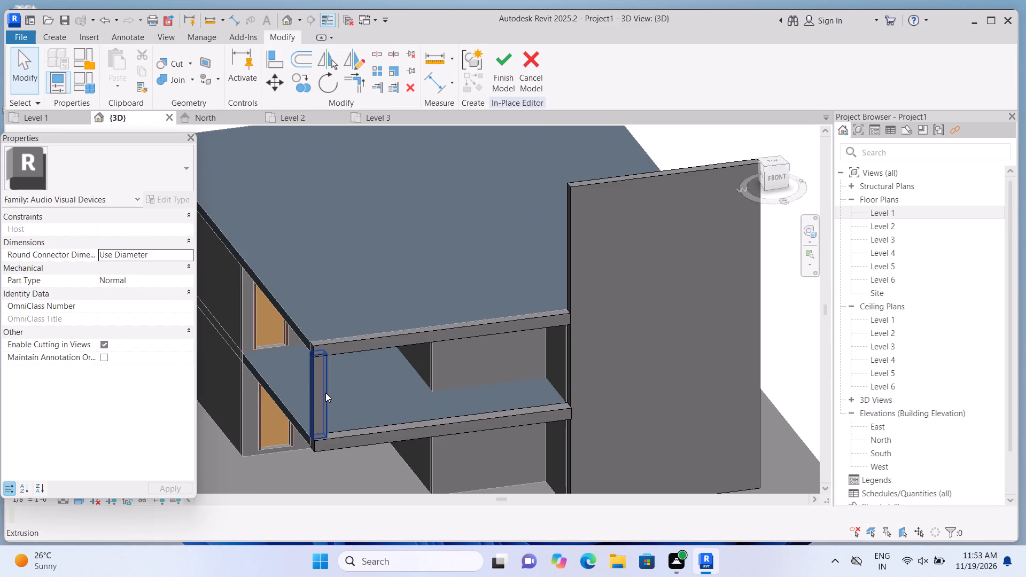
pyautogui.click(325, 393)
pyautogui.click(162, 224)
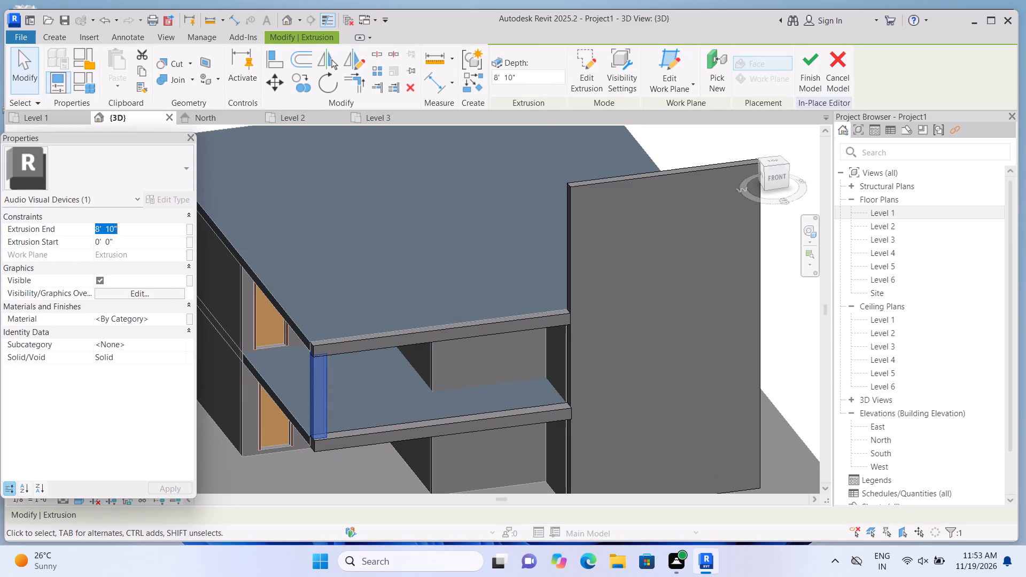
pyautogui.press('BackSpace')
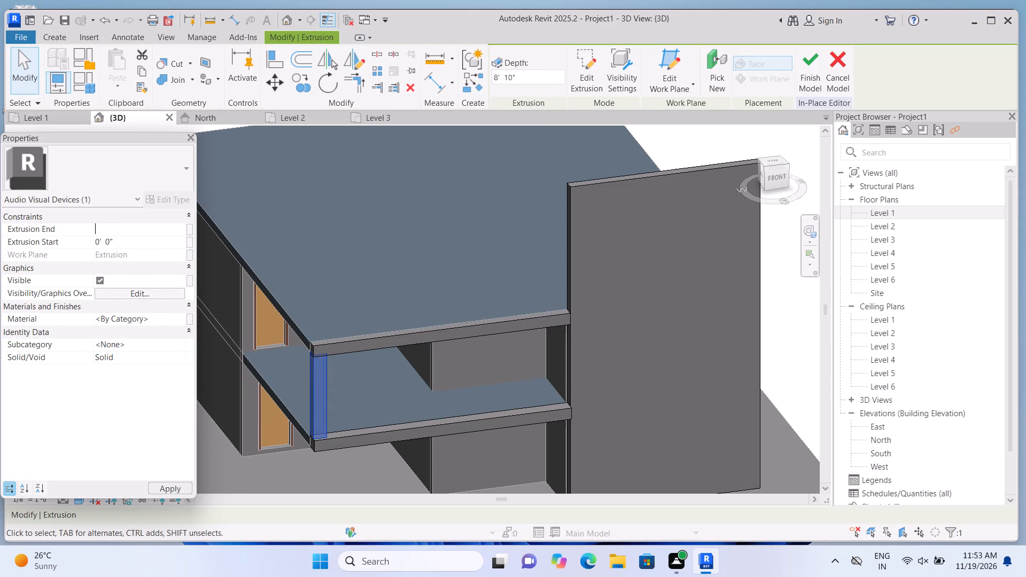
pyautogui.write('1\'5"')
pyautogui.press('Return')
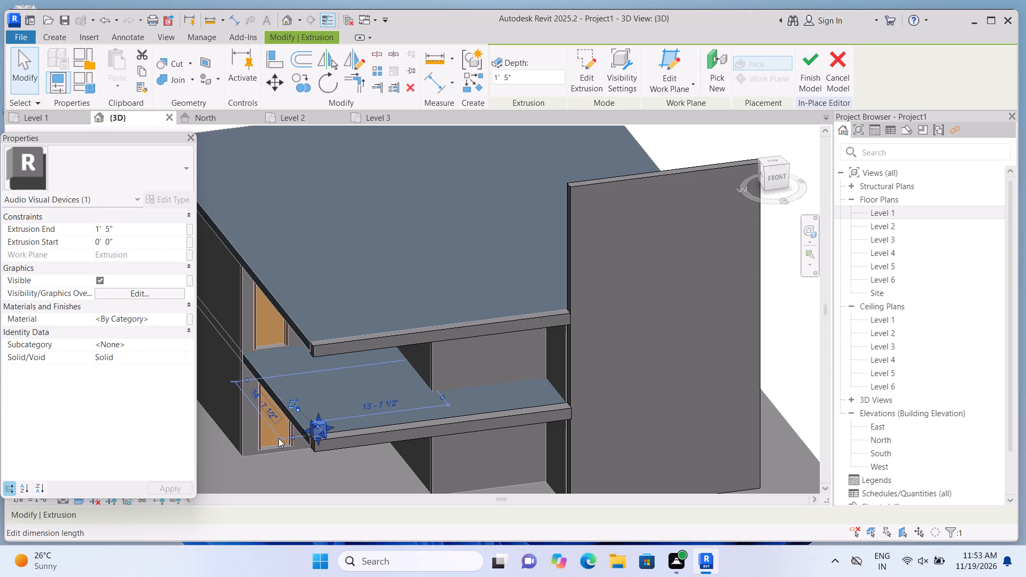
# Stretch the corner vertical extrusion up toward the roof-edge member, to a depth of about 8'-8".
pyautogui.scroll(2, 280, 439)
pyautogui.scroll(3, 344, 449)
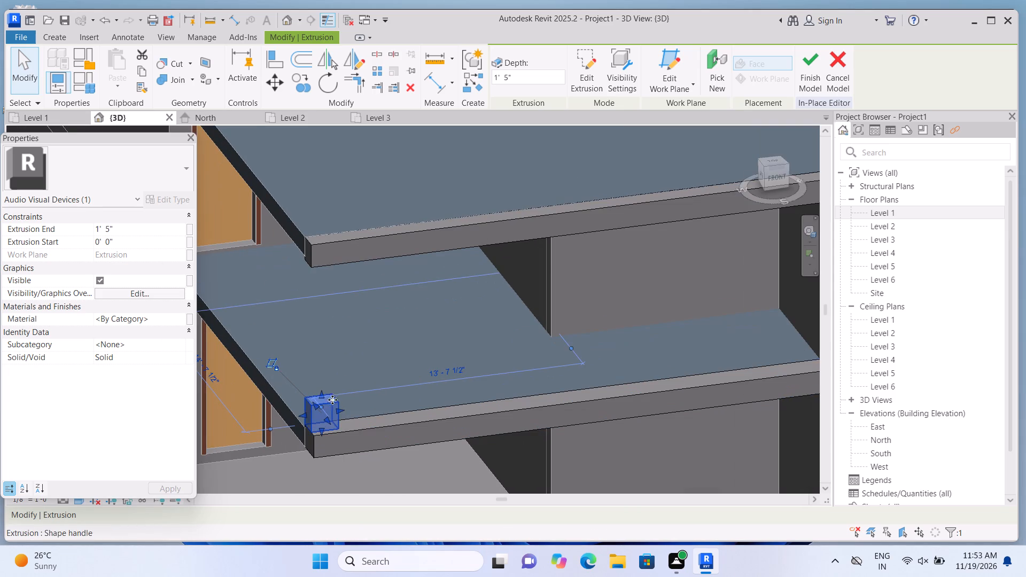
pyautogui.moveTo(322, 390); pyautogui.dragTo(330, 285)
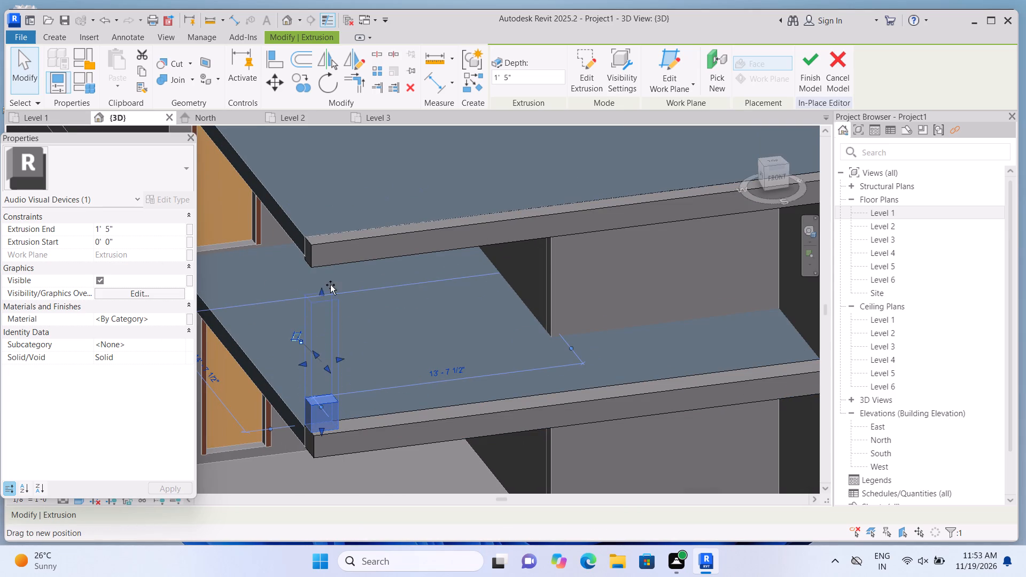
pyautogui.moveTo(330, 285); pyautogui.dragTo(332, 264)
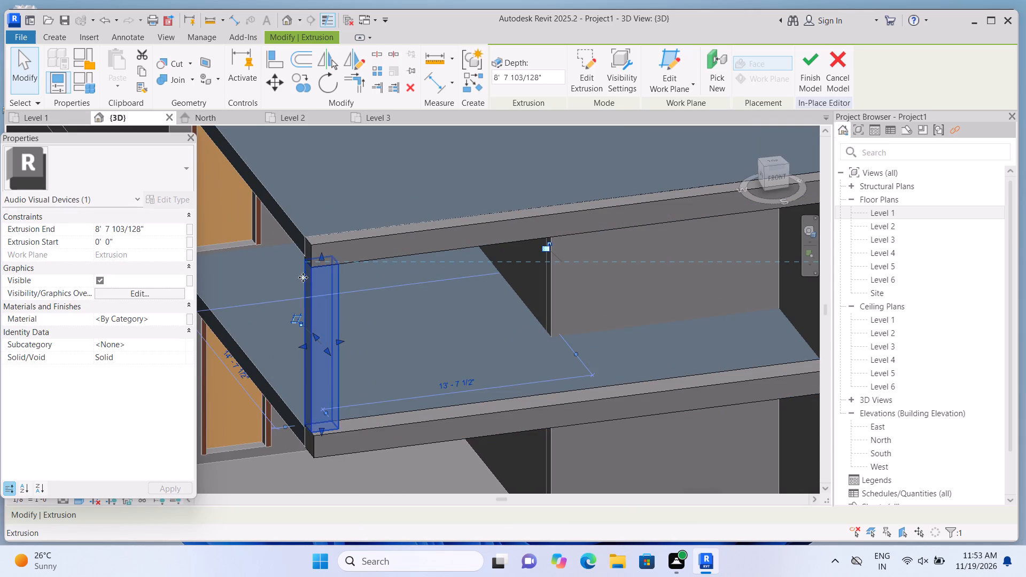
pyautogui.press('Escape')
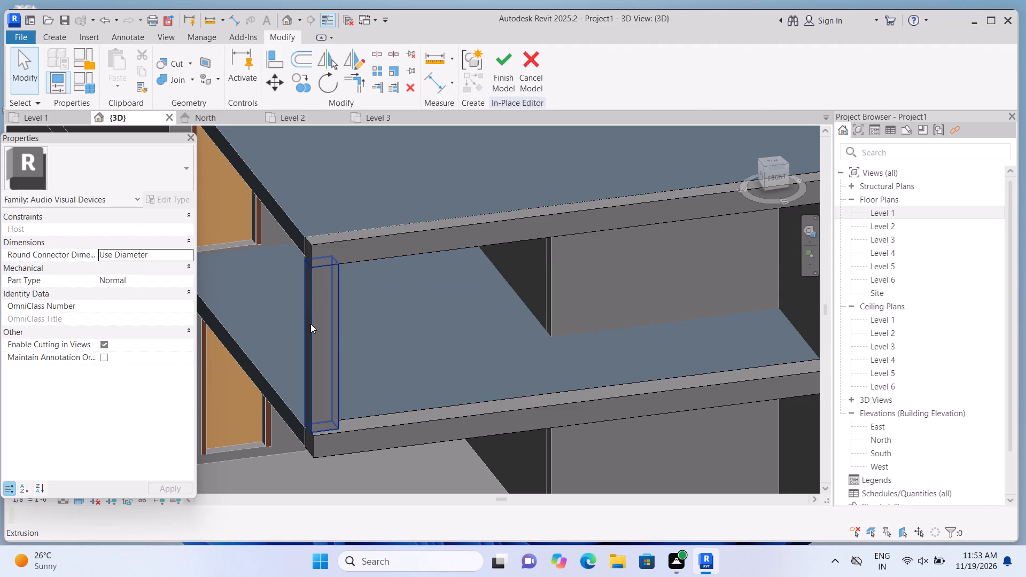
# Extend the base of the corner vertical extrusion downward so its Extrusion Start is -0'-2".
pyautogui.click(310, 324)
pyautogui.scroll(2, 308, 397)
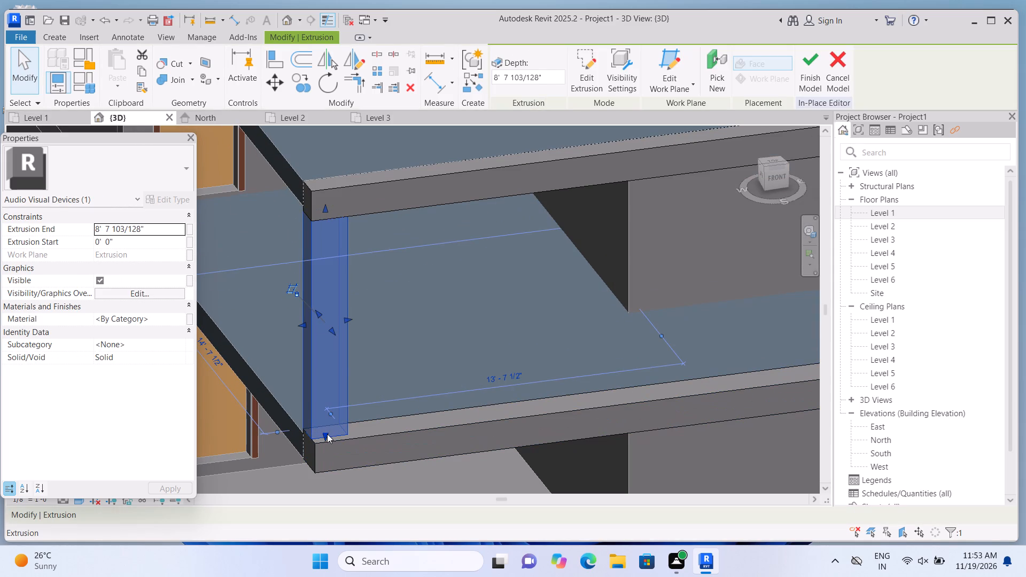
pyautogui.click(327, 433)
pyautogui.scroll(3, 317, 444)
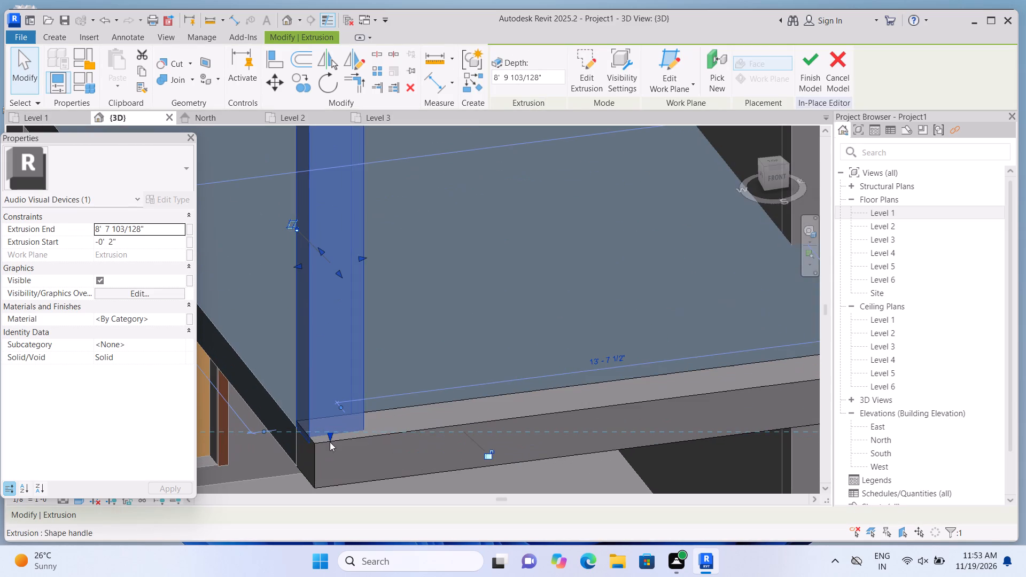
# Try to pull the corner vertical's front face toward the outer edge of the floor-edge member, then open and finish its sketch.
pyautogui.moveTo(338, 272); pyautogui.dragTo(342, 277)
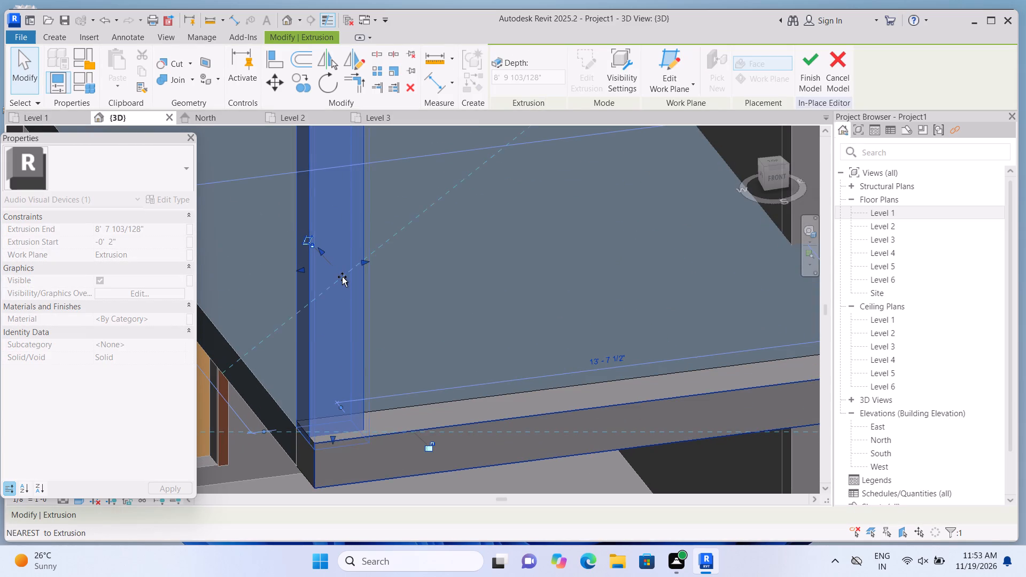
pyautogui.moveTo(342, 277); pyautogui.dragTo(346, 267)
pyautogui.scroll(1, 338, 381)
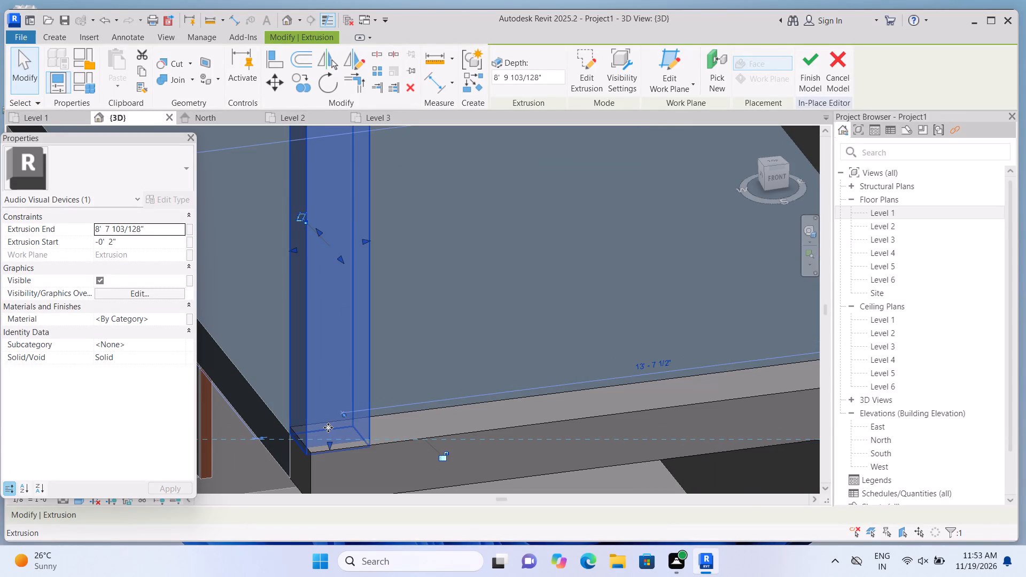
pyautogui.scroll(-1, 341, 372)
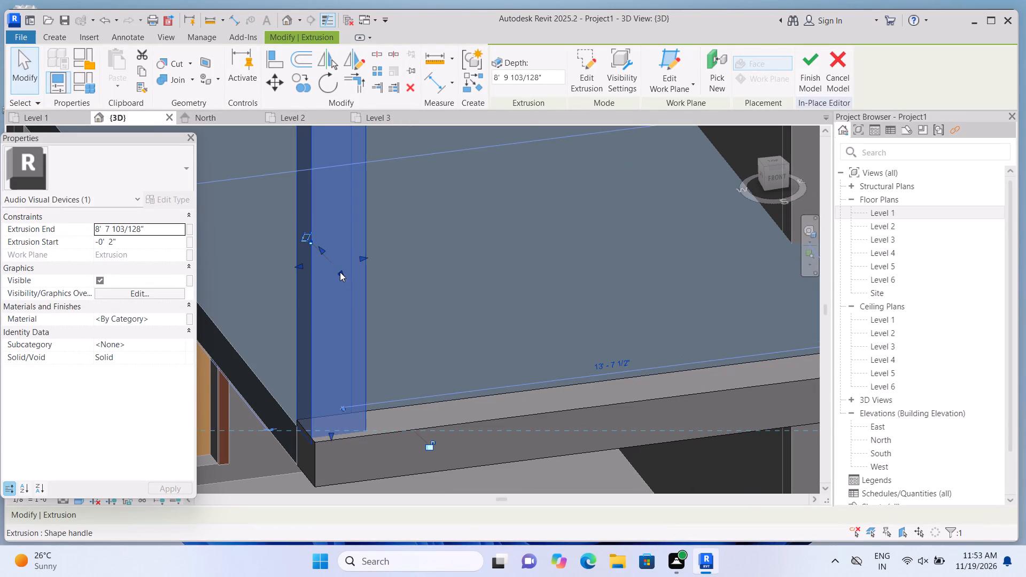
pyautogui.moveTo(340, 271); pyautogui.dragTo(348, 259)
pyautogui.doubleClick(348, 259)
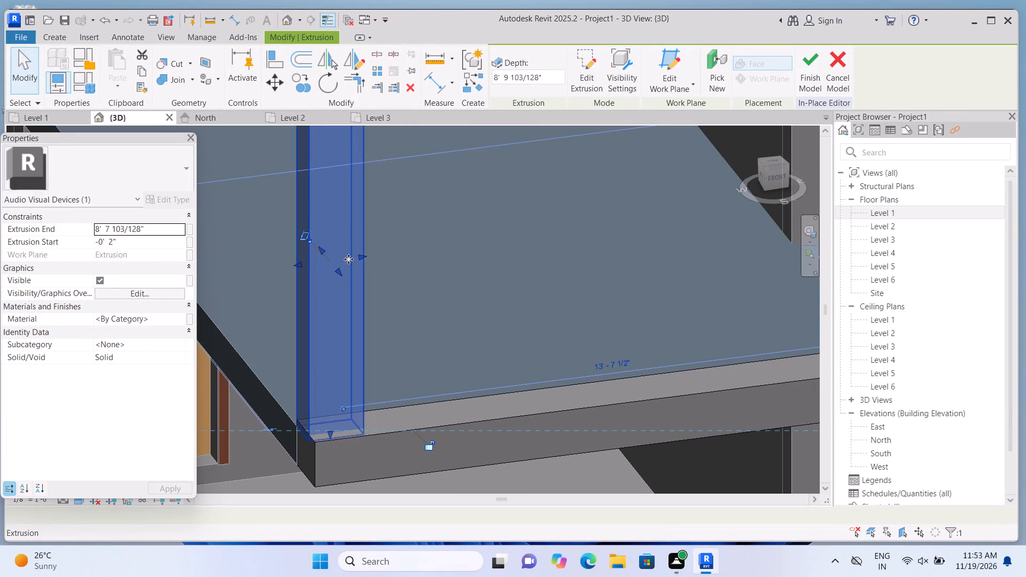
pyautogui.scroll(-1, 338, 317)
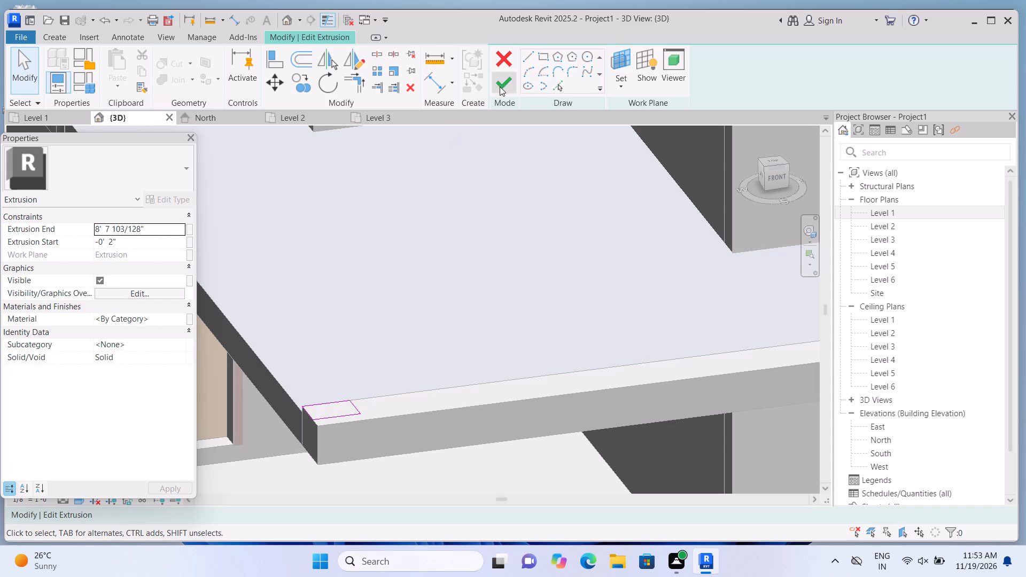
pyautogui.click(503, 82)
# Delete the corner vertical extrusion between the floor-edge and roof-edge members.
pyautogui.scroll(-4, 375, 299)
pyautogui.scroll(1, 348, 305)
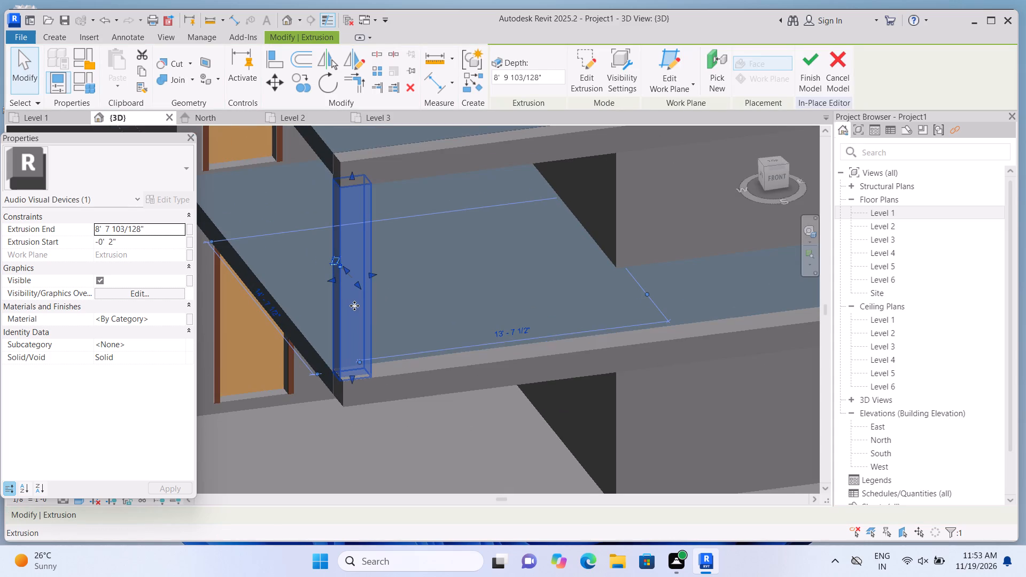
pyautogui.press('Delete')
# Create an extrusion on the floor-edge member's top face from a corner rectangle about 1'-1 1/2" wide and the full 1'-5" deep.
pyautogui.scroll(1, 354, 322)
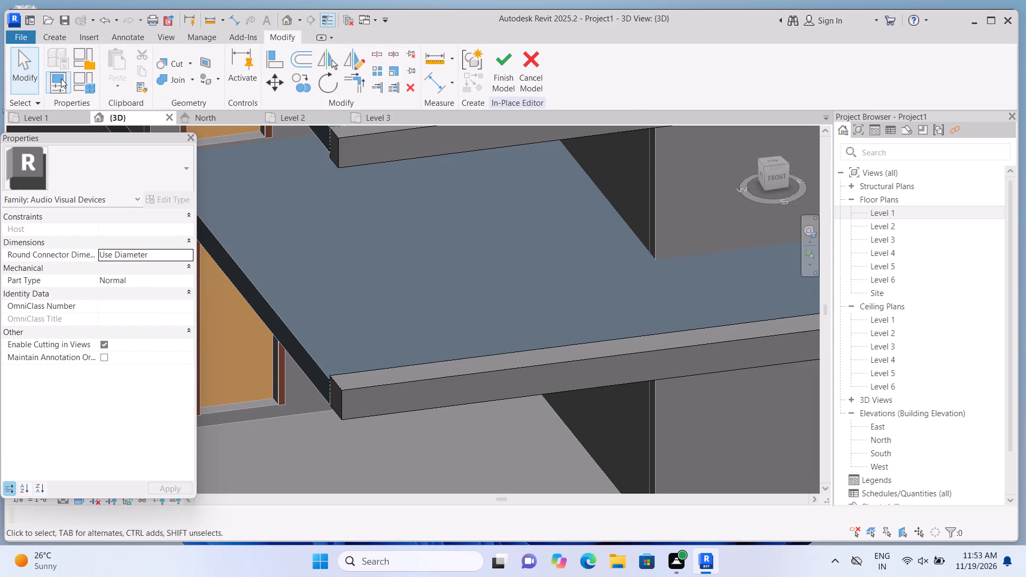
pyautogui.click(57, 39)
pyautogui.click(120, 77)
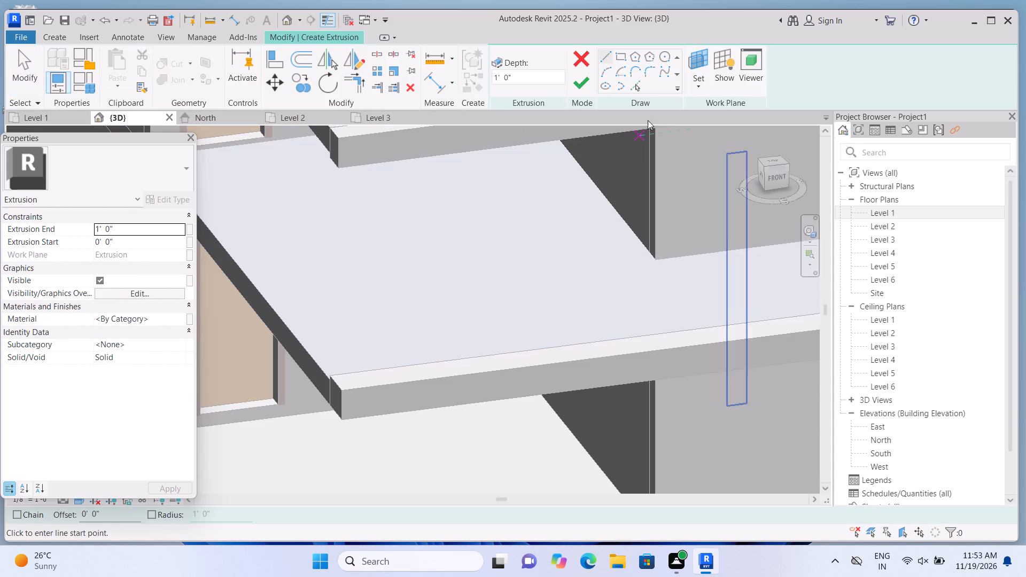
pyautogui.click(691, 86)
pyautogui.click(708, 145)
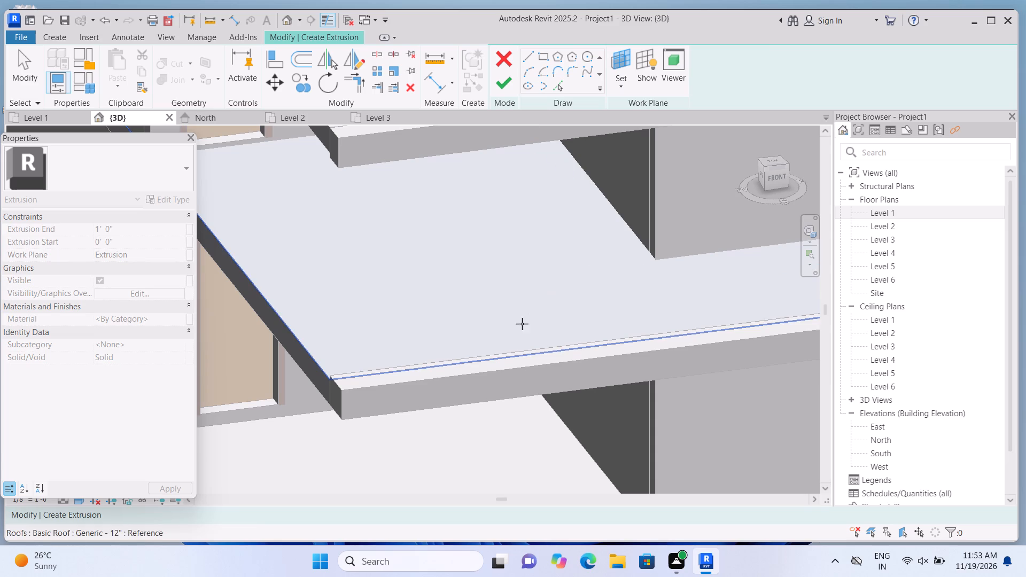
pyautogui.click(388, 376)
pyautogui.click(620, 53)
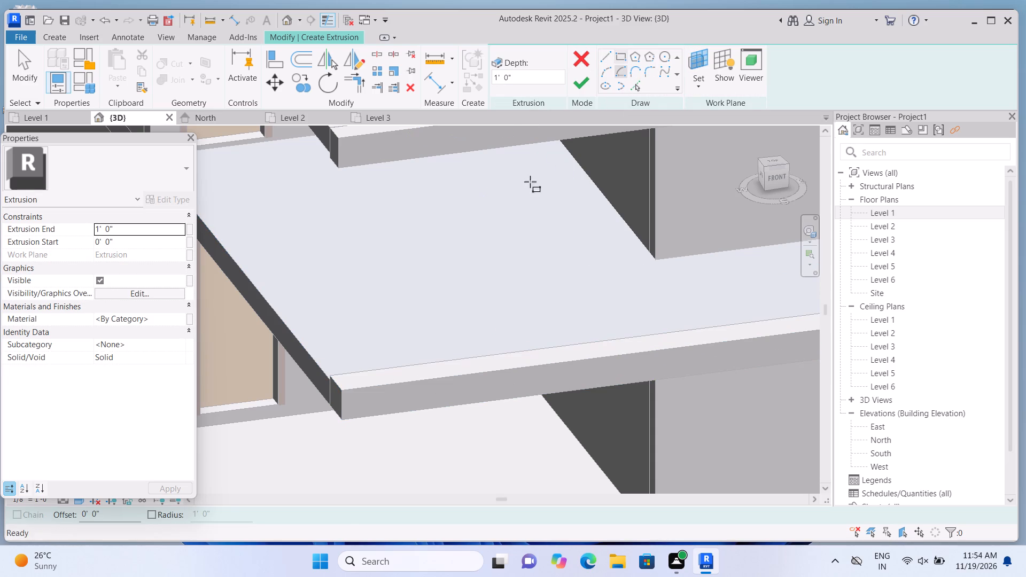
pyautogui.click(329, 376)
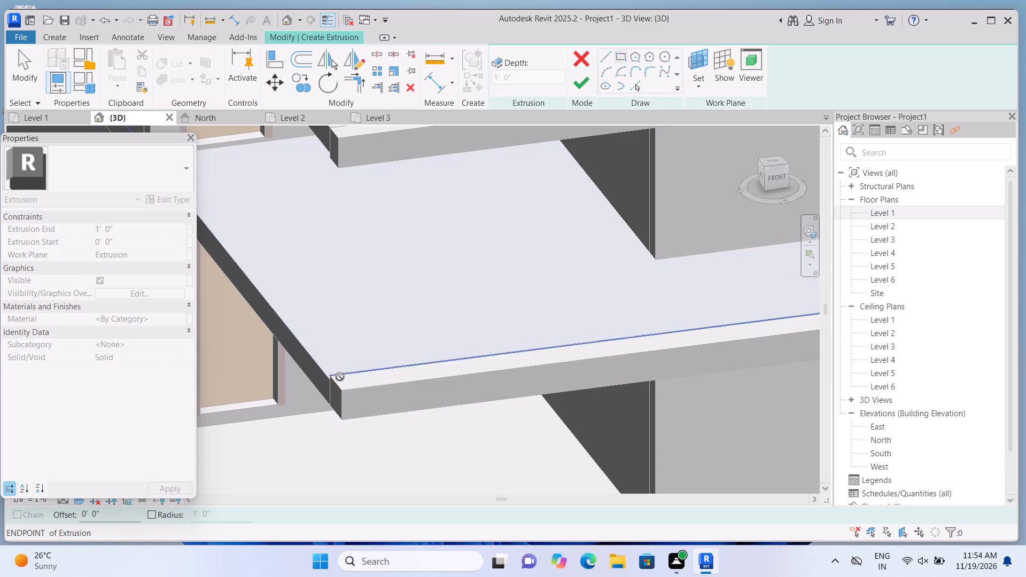
pyautogui.doubleClick(371, 387)
pyautogui.click(585, 83)
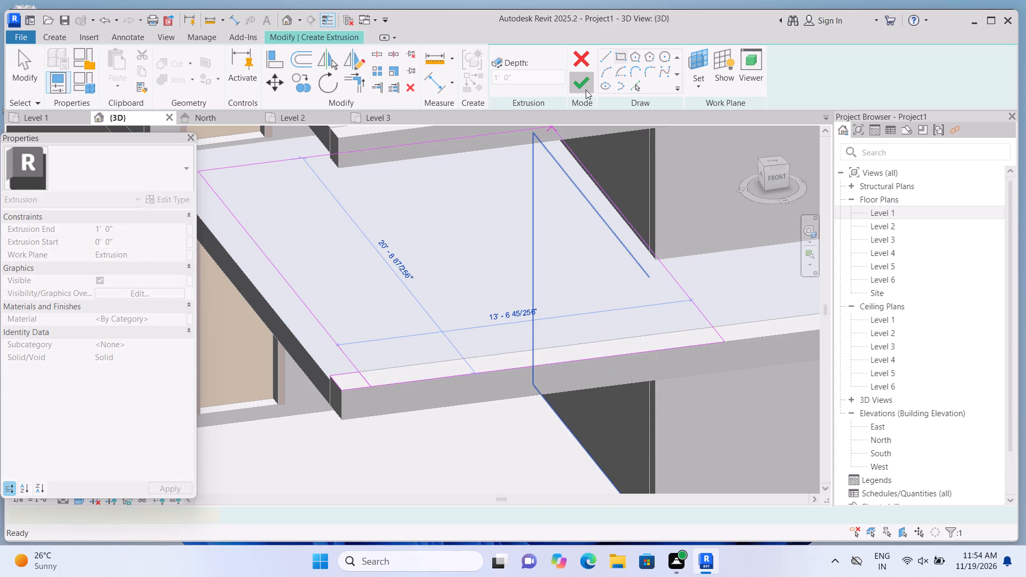
# Stretch the new corner extrusion upward to the underside of the roof-edge member, giving it a depth of 8'-10".
pyautogui.scroll(-3, 463, 360)
pyautogui.scroll(2, 398, 361)
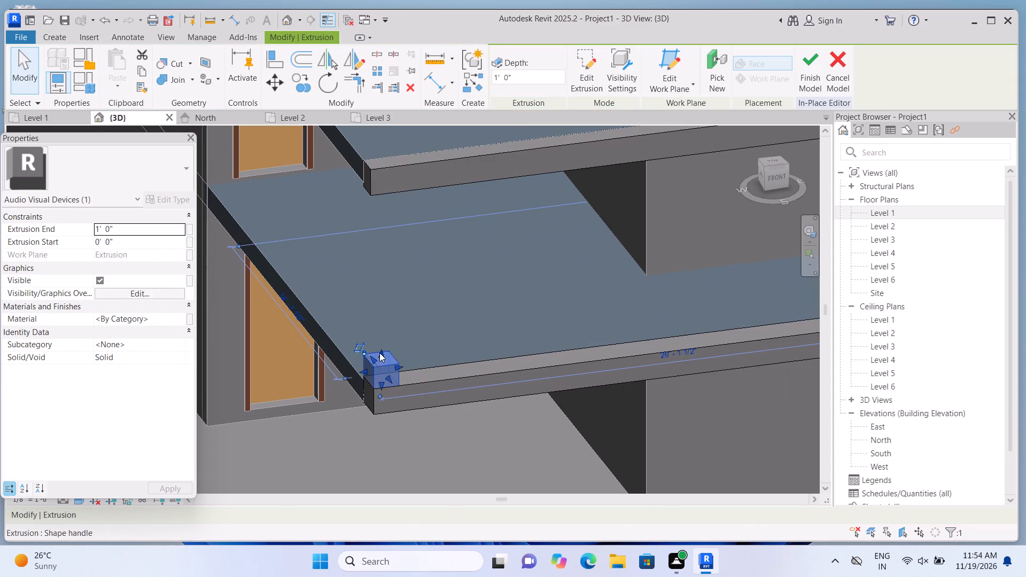
pyautogui.moveTo(379, 351); pyautogui.dragTo(386, 192)
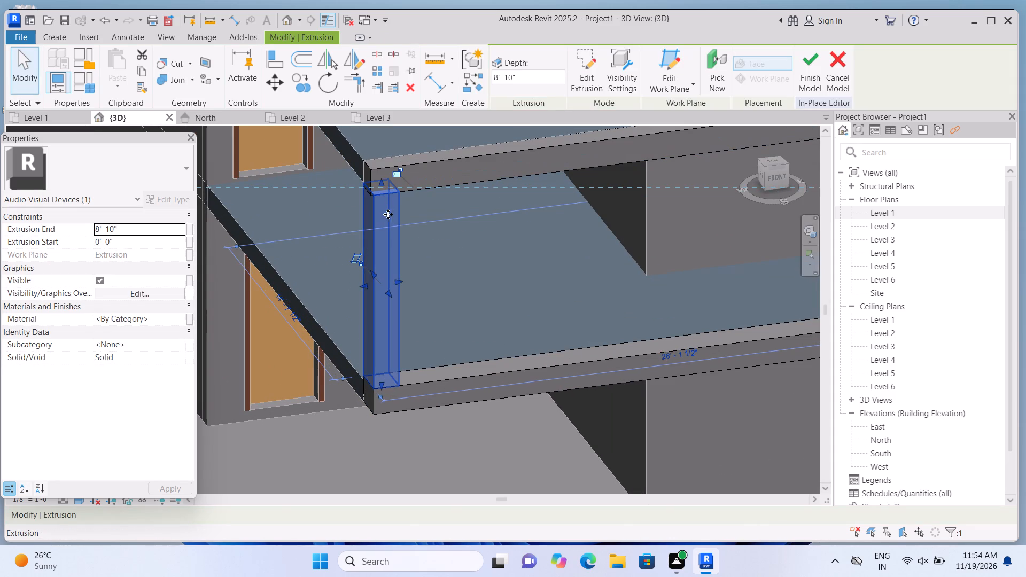
pyautogui.scroll(-4, 390, 221)
pyautogui.click(242, 462)
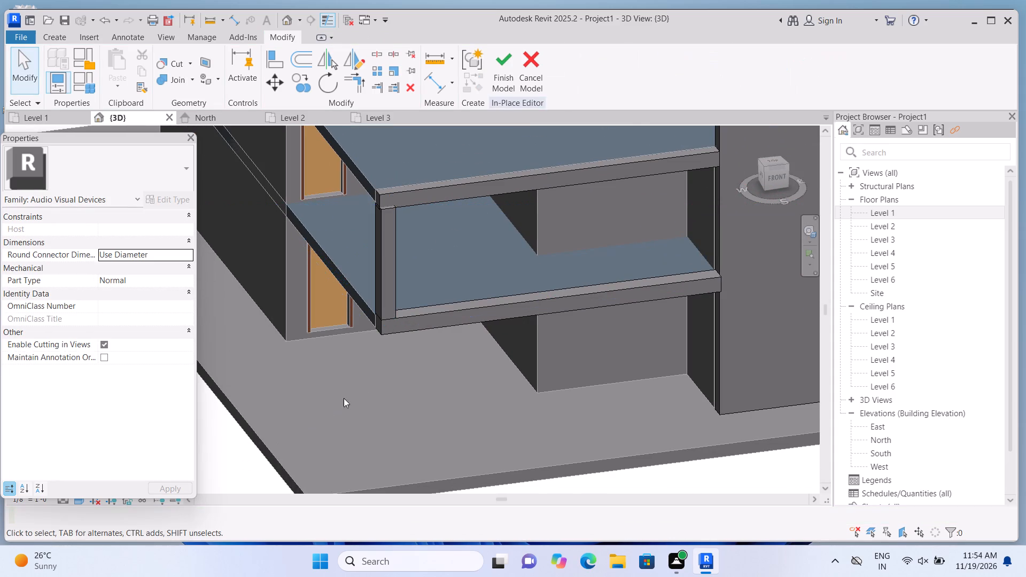
# Set the Extrusion End of the roof-edge frame extrusion to 1'-5".
pyautogui.scroll(2, 523, 158)
pyautogui.click(523, 180)
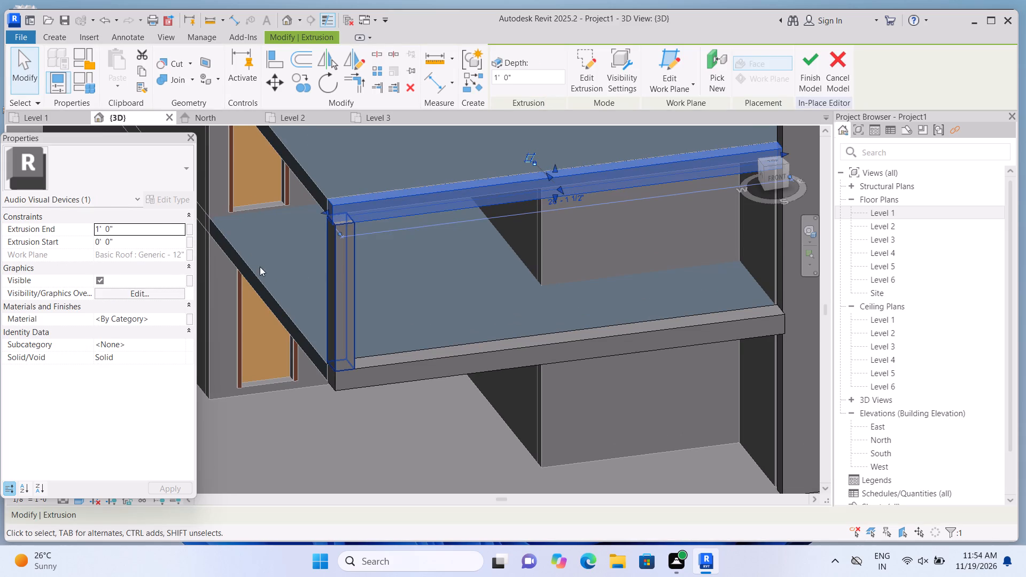
pyautogui.click(160, 230)
pyautogui.press('BackSpace')
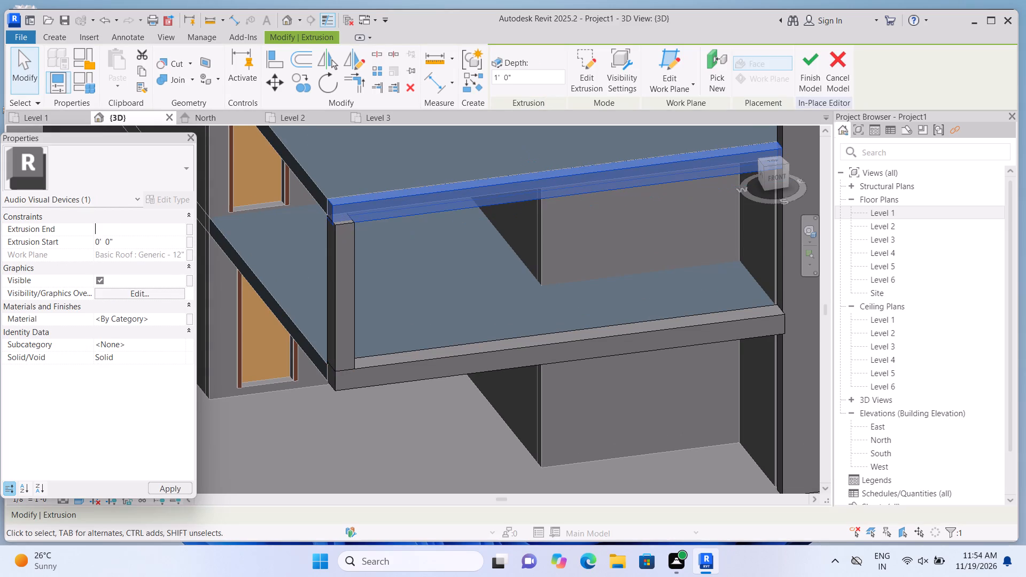
pyautogui.write('1\'5"')
pyautogui.press('Return')
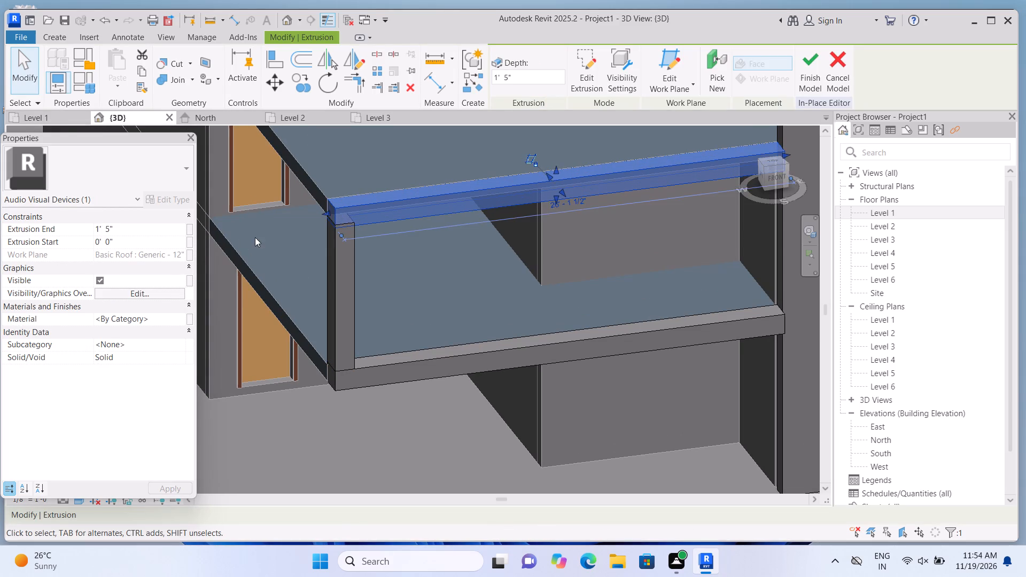
pyautogui.scroll(-3, 255, 237)
pyautogui.click(423, 481)
# Examine the facade frame at the open corner and where its horizontal members meet the tall wall.
pyautogui.scroll(2, 324, 182)
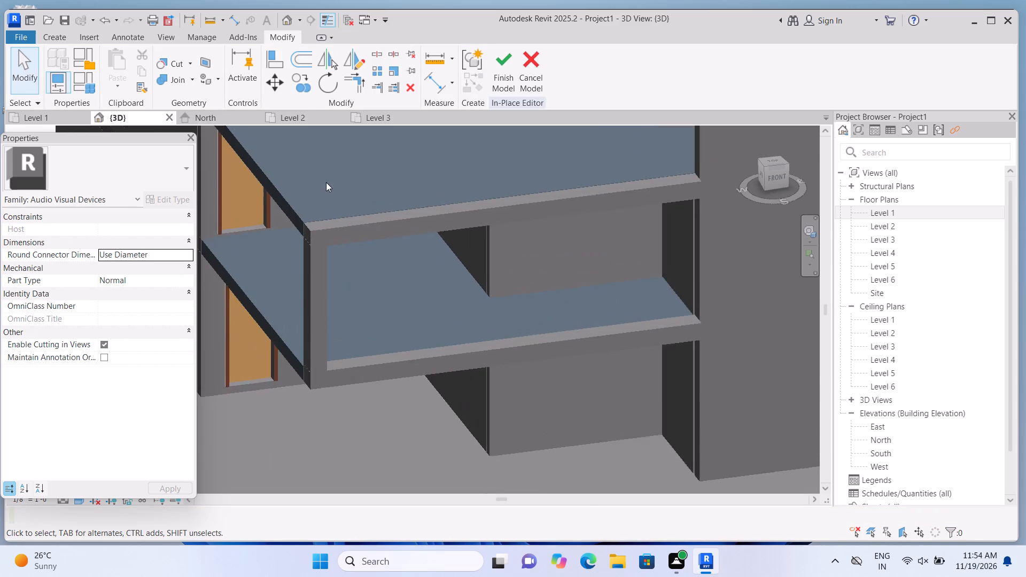
pyautogui.scroll(2, 326, 182)
pyautogui.scroll(-4, 397, 275)
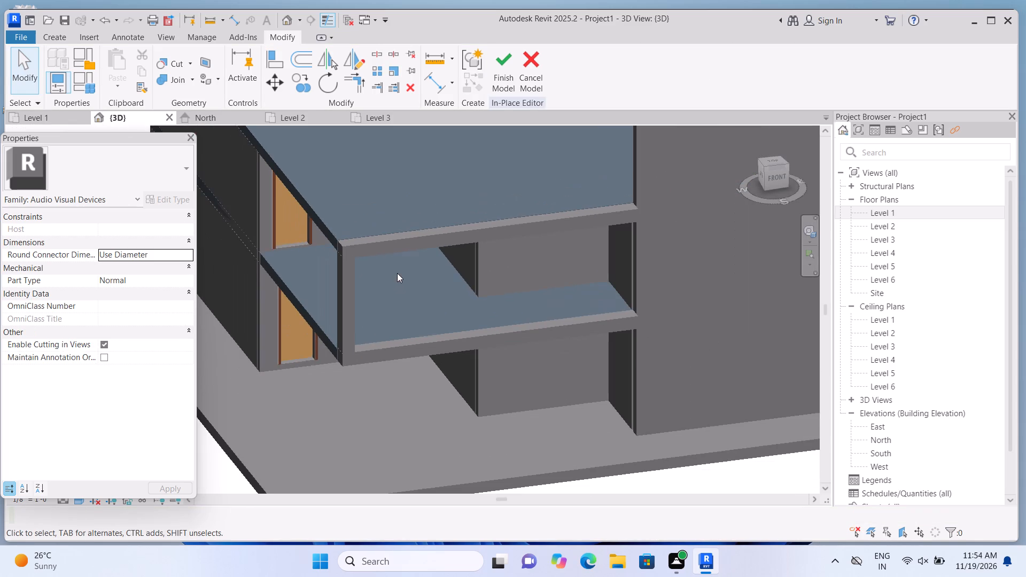
pyautogui.keyDown('shift'); pyautogui.middleClick(698, 469); pyautogui.keyUp('shift')
pyautogui.keyDown('shift'); pyautogui.moveTo(635, 470); pyautogui.dragTo(665, 468, button='middle'); pyautogui.keyUp('shift')
pyautogui.scroll(-2, 641, 416)
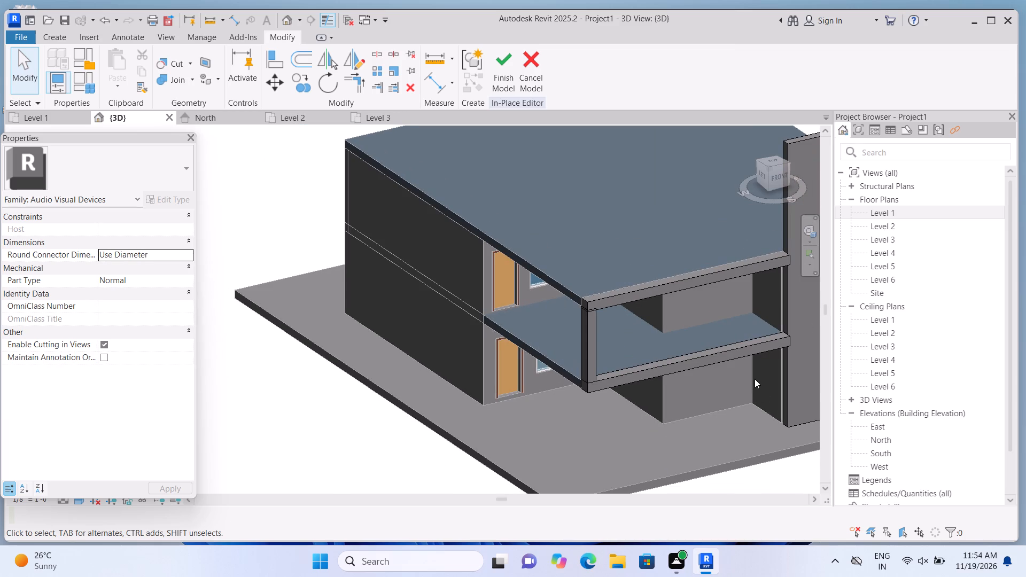
pyautogui.scroll(2, 753, 378)
pyautogui.moveTo(750, 349); pyautogui.dragTo(601, 382, button='middle')
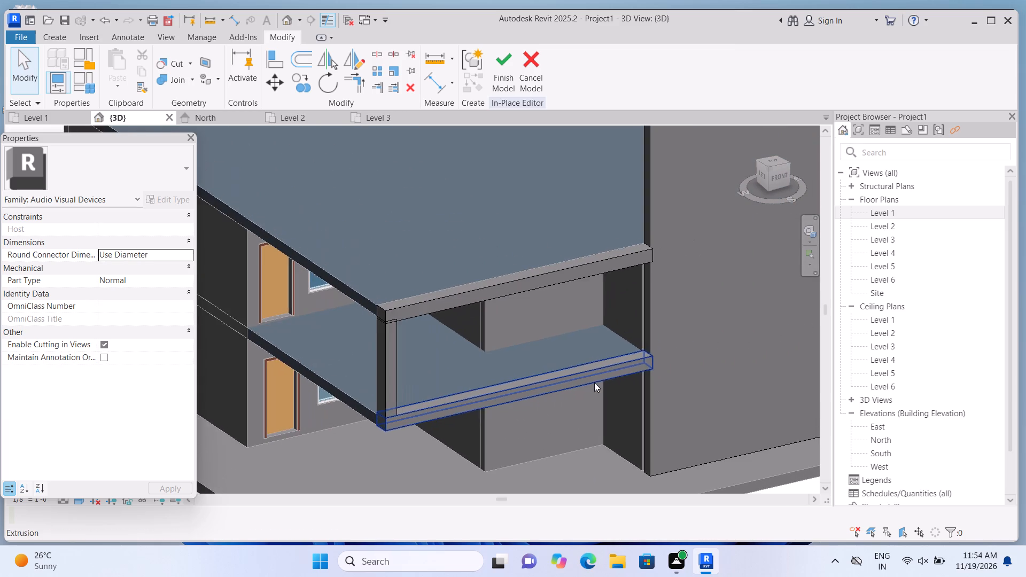
# Create an extrusion on the floor-edge member's top face at the tall-wall end from a rectangle about 1'-2 1/4" wide and 1'-5" deep.
pyautogui.scroll(4, 633, 336)
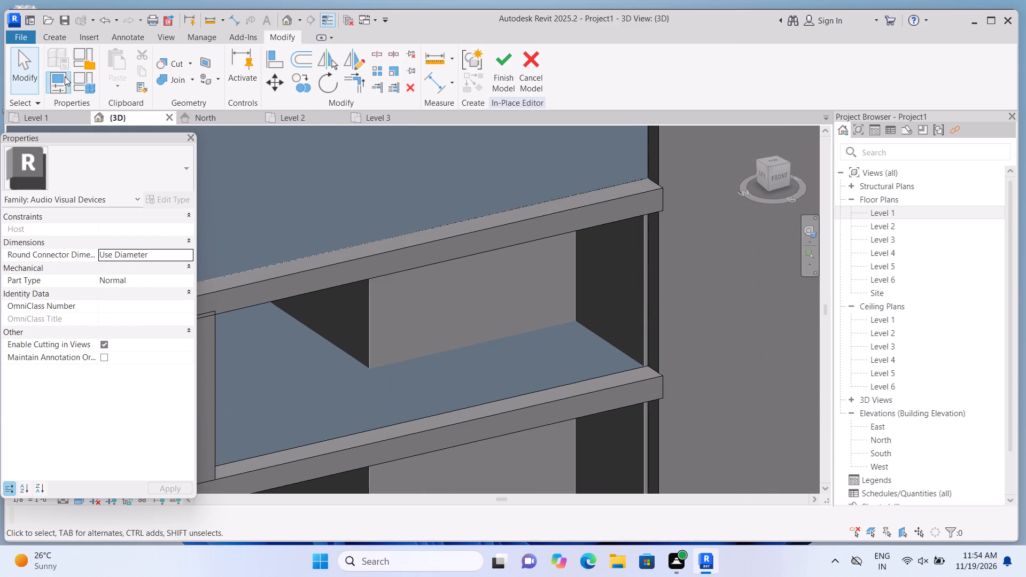
pyautogui.click(67, 38)
pyautogui.click(115, 62)
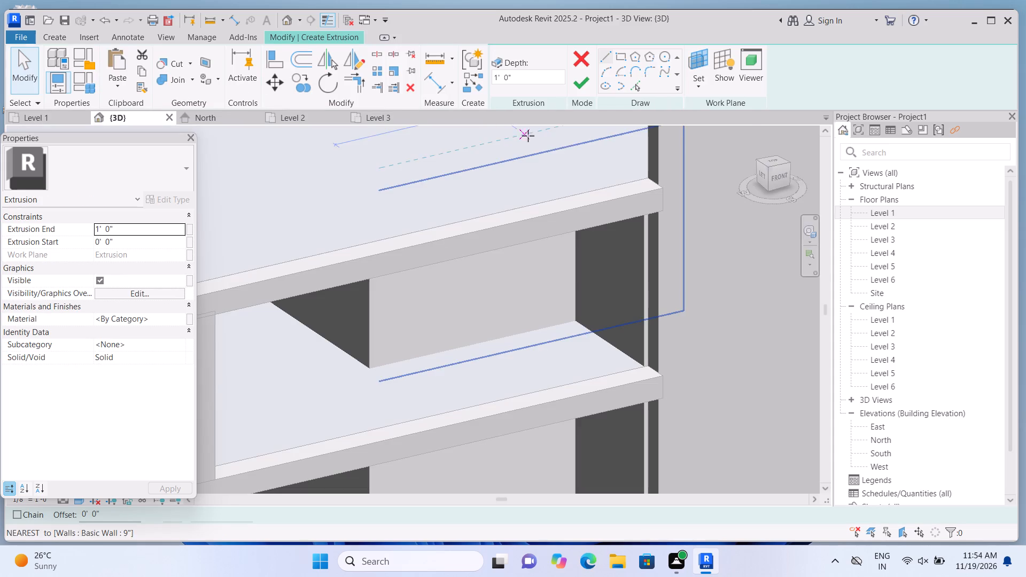
pyautogui.click(696, 89)
pyautogui.click(711, 131)
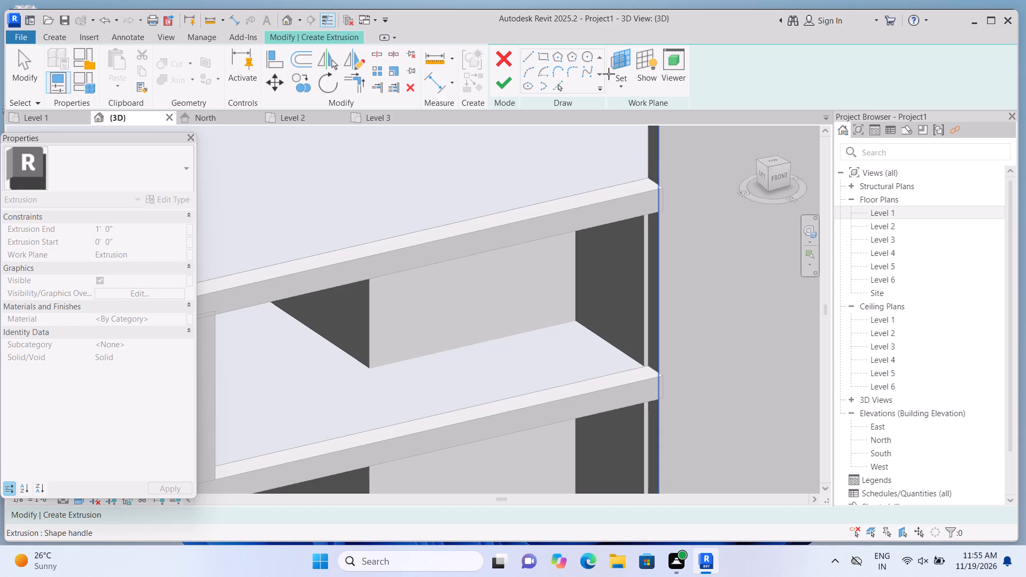
pyautogui.click(545, 58)
pyautogui.scroll(1, 632, 315)
pyautogui.scroll(1, 653, 357)
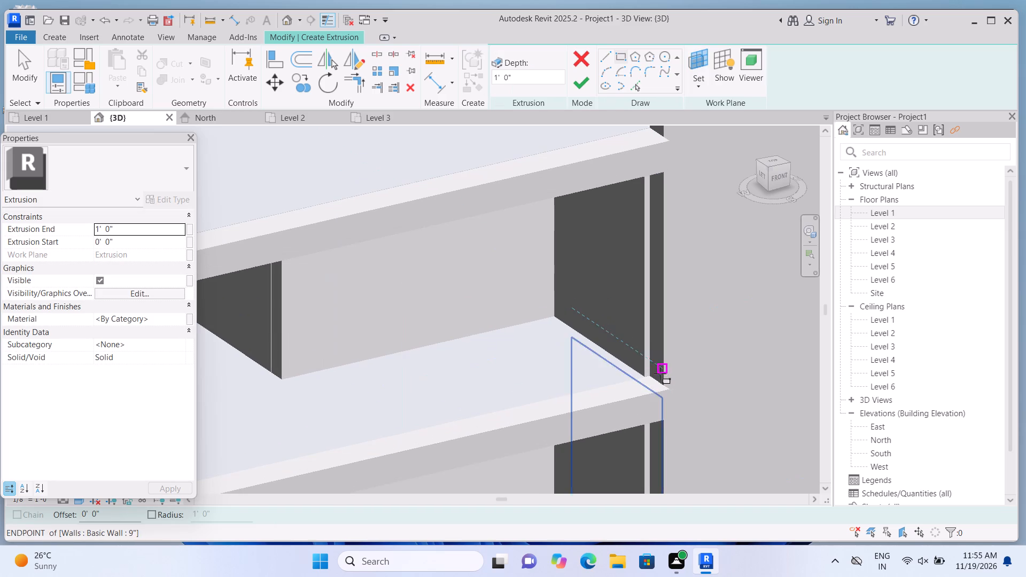
pyautogui.scroll(2, 660, 373)
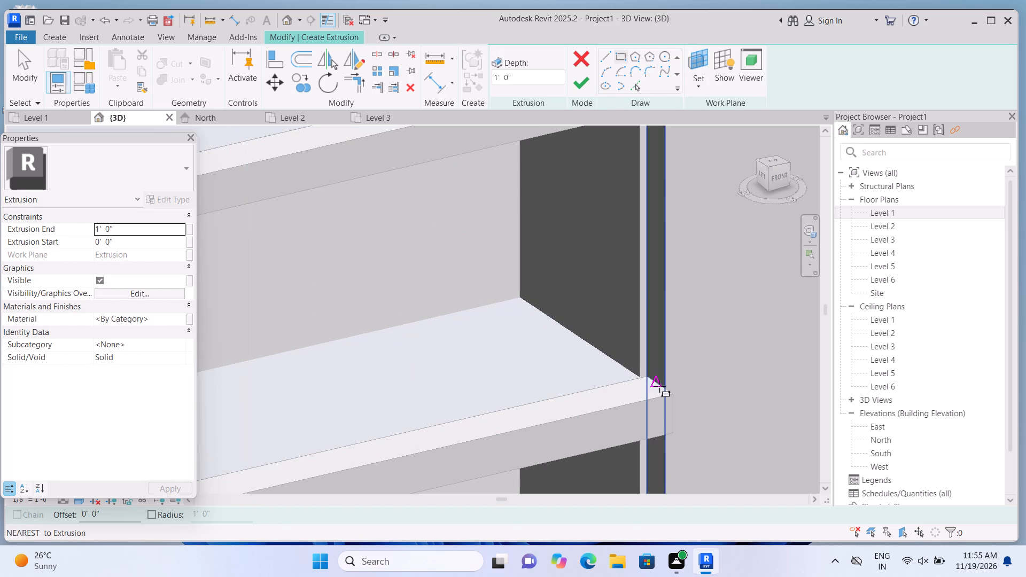
pyautogui.scroll(2, 654, 384)
pyautogui.click(643, 374)
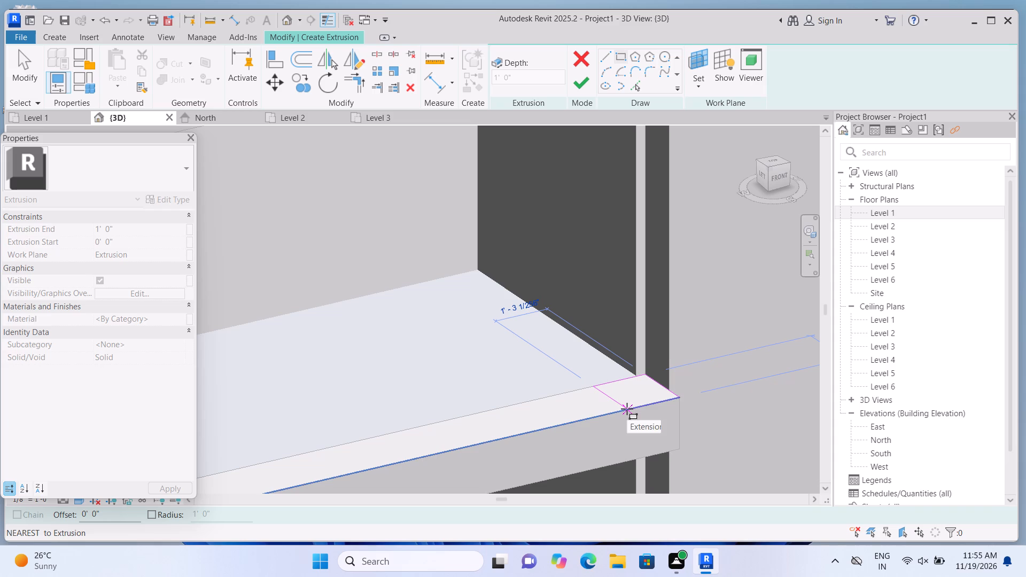
pyautogui.scroll(1, 627, 409)
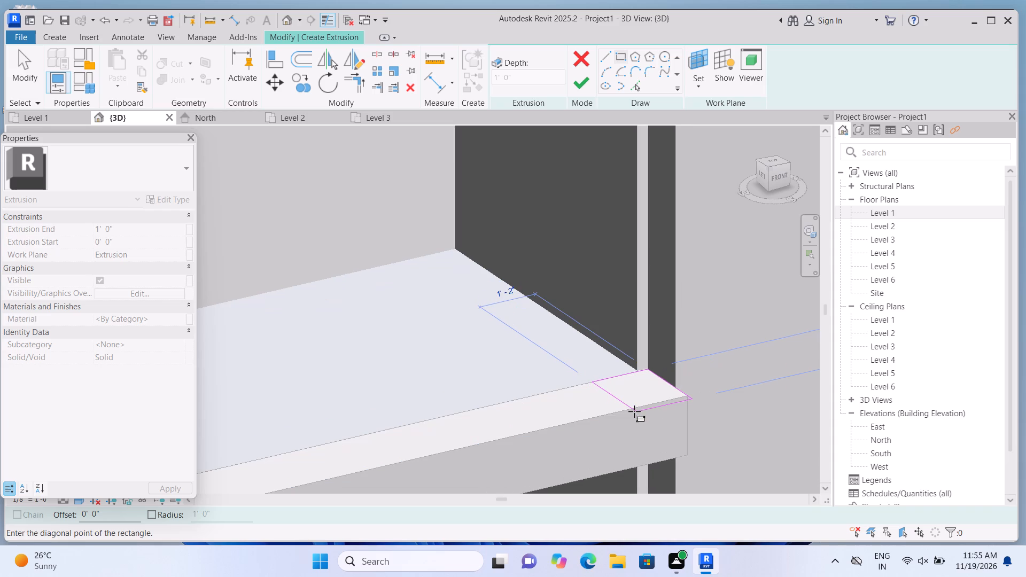
pyautogui.click(632, 409)
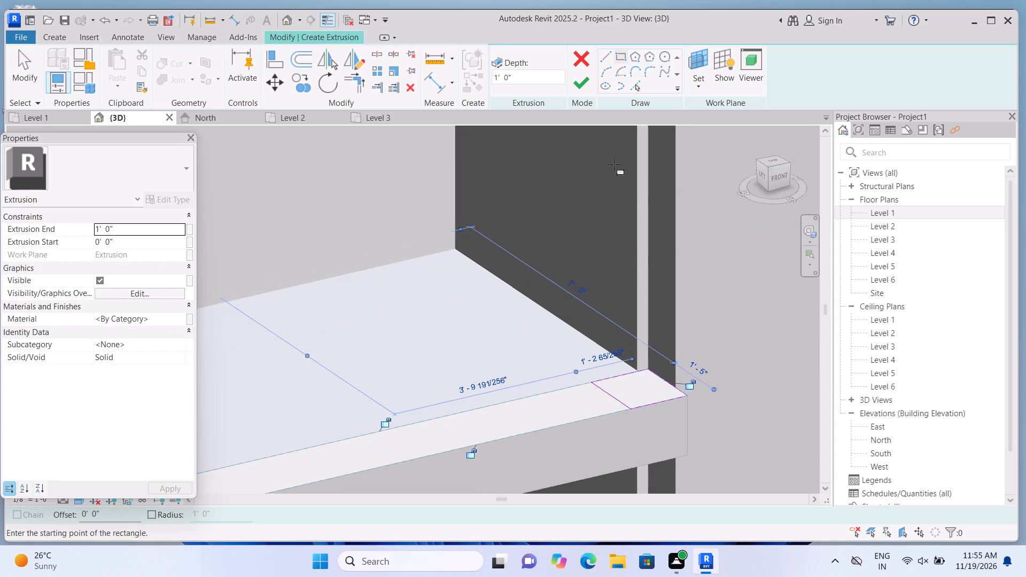
pyautogui.click(571, 83)
# Stretch the new wall-end extrusion upward toward the roof-edge member, giving it a depth of about 8'-7 13/16".
pyautogui.scroll(-4, 626, 306)
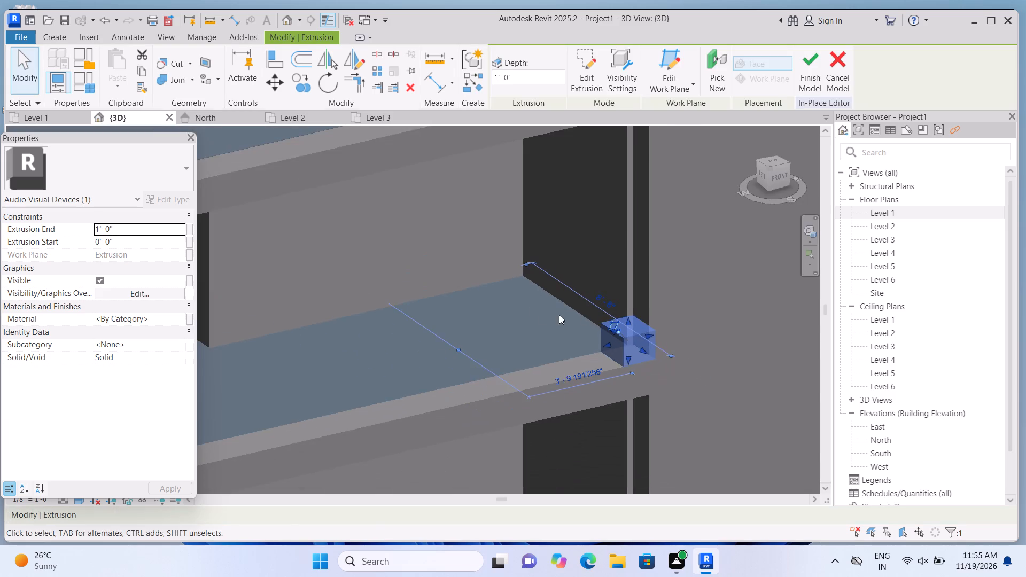
pyautogui.moveTo(530, 301); pyautogui.dragTo(508, 373, button='middle')
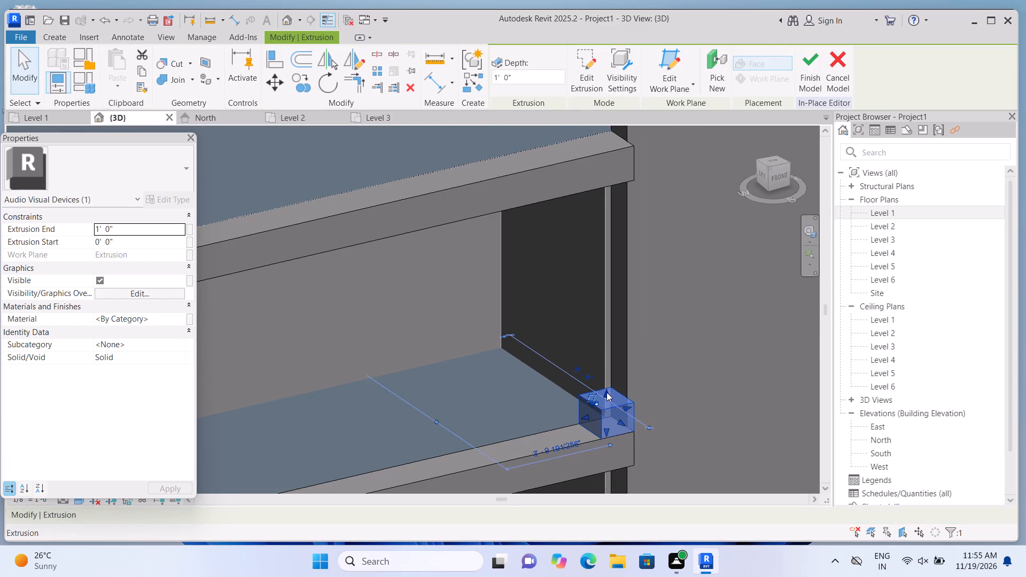
pyautogui.moveTo(607, 392); pyautogui.dragTo(589, 181)
pyautogui.scroll(-2, 590, 208)
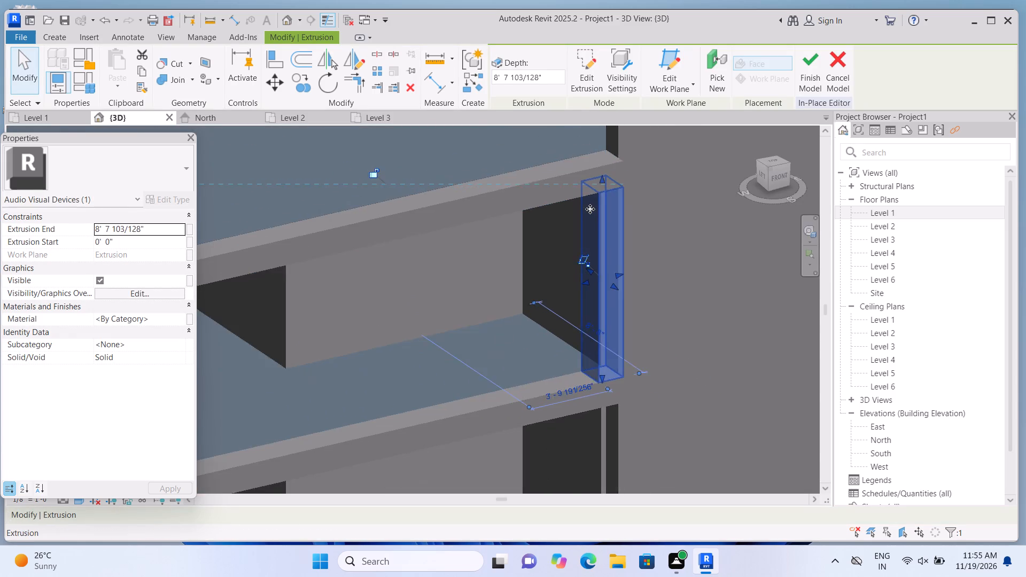
pyautogui.scroll(-6, 590, 209)
pyautogui.click(620, 451)
# Examine the facade frame and the tall wall from the front and far side of the building.
pyautogui.scroll(1, 638, 409)
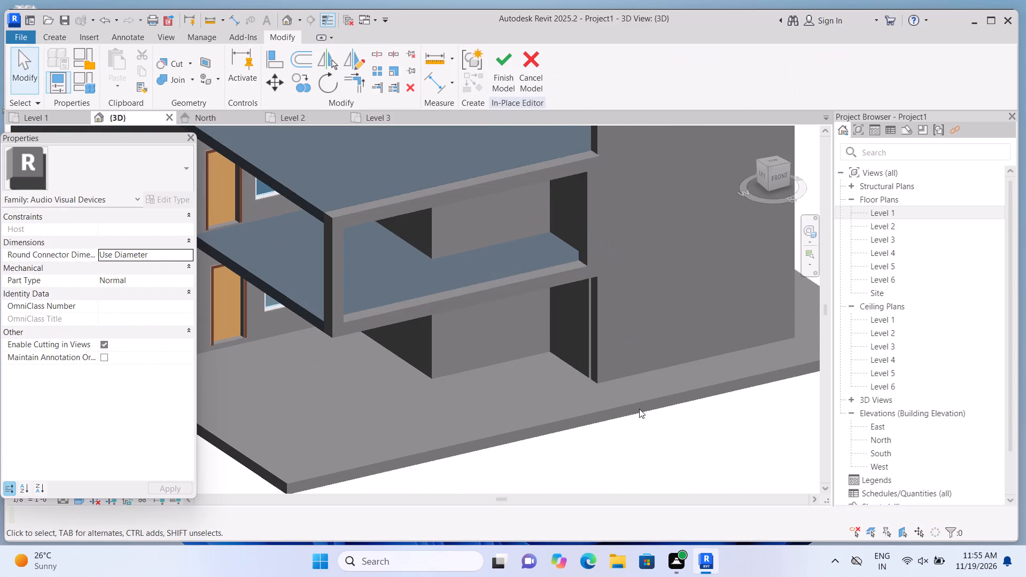
pyautogui.keyDown('shift'); pyautogui.moveTo(660, 436); pyautogui.dragTo(556, 445, button='middle'); pyautogui.keyUp('shift')
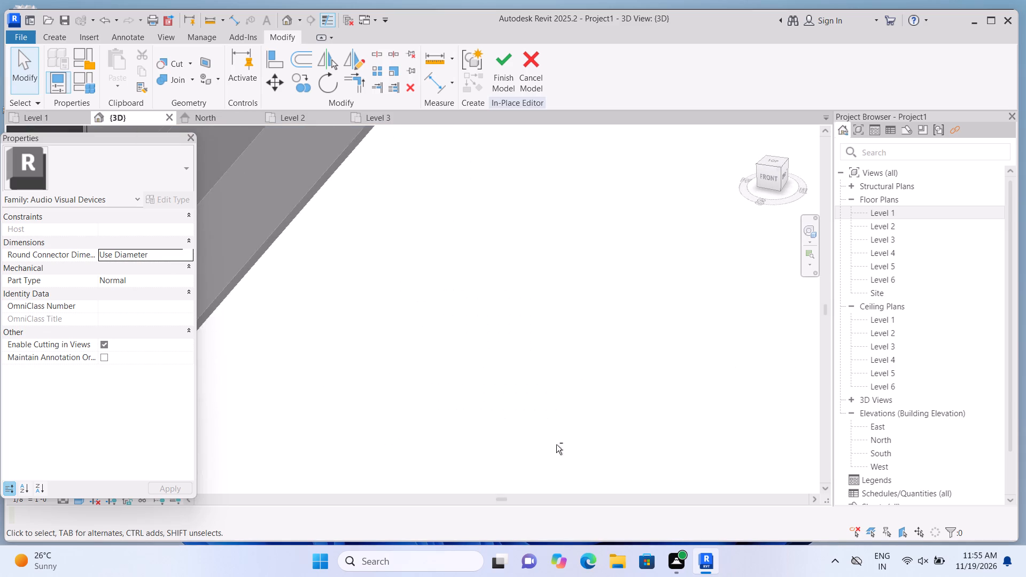
pyautogui.scroll(1, 559, 324)
pyautogui.scroll(-6, 571, 326)
pyautogui.moveTo(564, 377); pyautogui.dragTo(578, 380, button='middle')
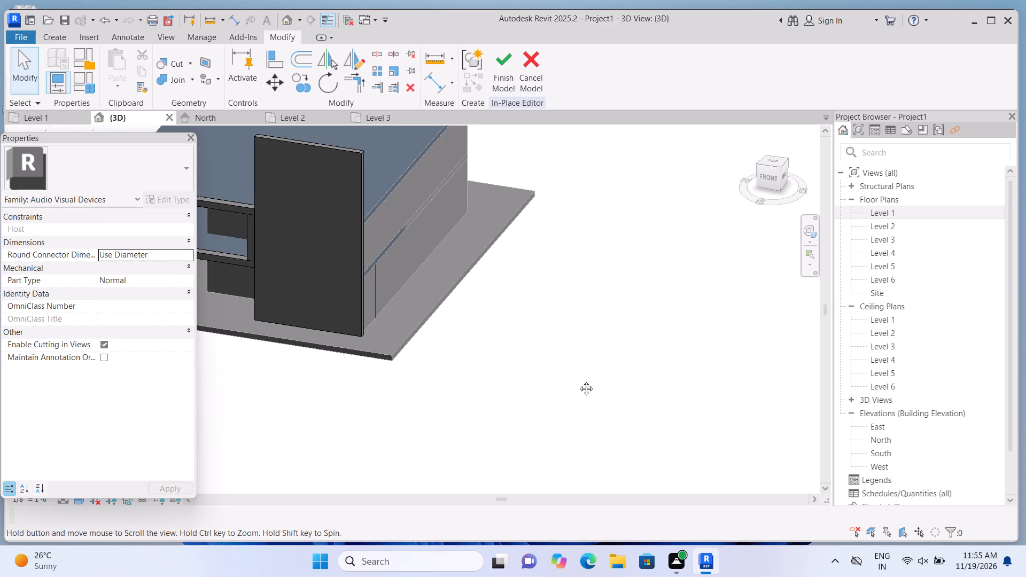
pyautogui.moveTo(578, 380); pyautogui.dragTo(750, 399, button='middle')
pyautogui.keyDown('shift'); pyautogui.moveTo(467, 441); pyautogui.dragTo(391, 406, button='middle'); pyautogui.keyUp('shift')
pyautogui.keyDown('shift'); pyautogui.scroll(1, 464, 402); pyautogui.keyUp('shift')
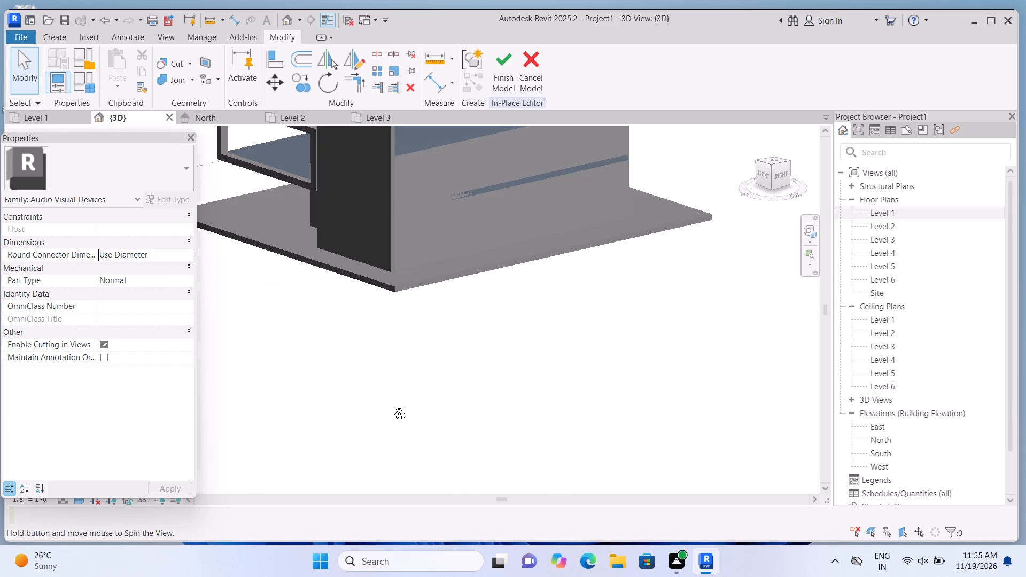
pyautogui.keyDown('shift'); pyautogui.moveTo(391, 406); pyautogui.dragTo(422, 402, button='middle'); pyautogui.keyUp('shift')
pyautogui.moveTo(375, 373); pyautogui.dragTo(494, 473, button='middle')
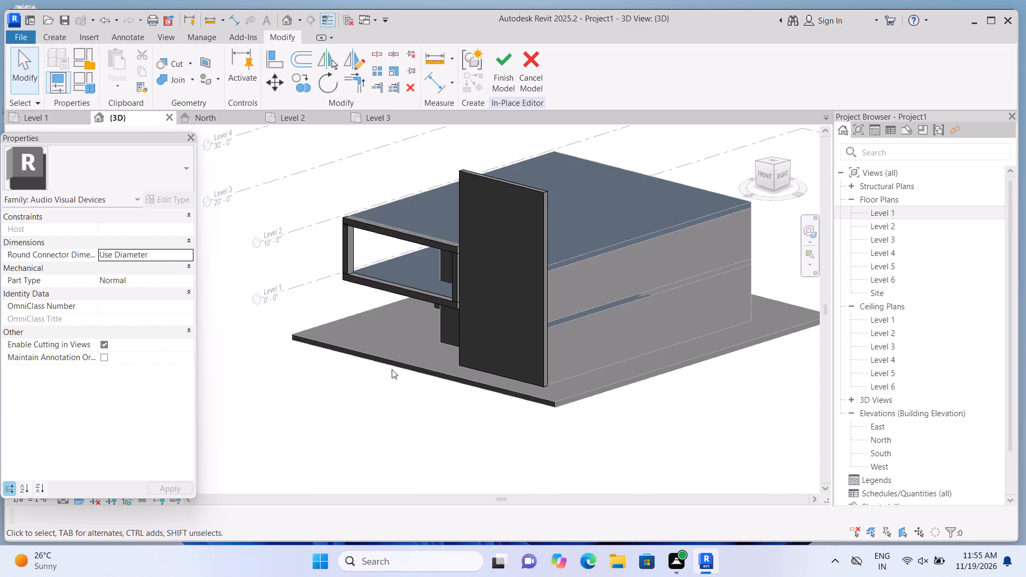
pyautogui.scroll(2, 302, 214)
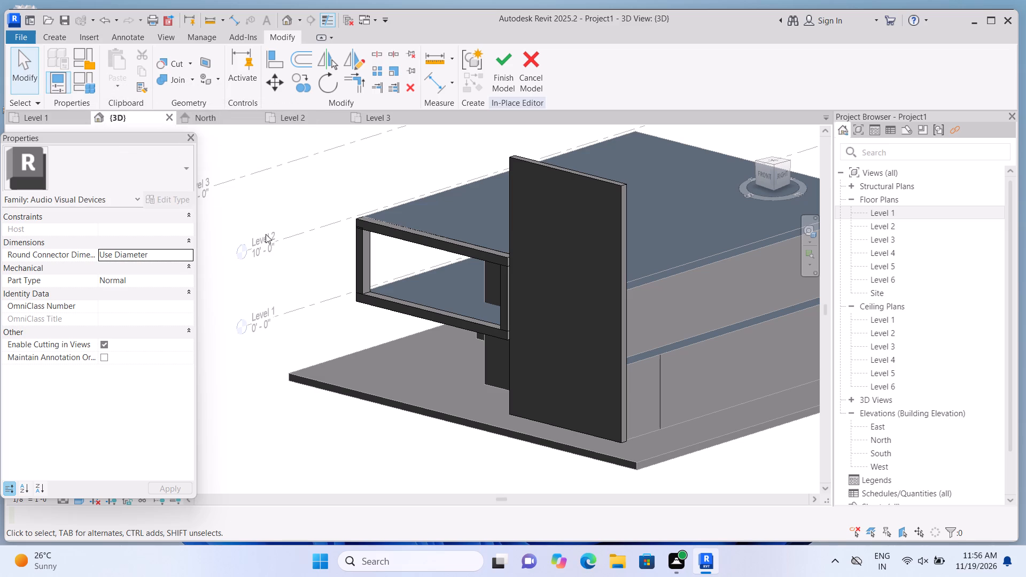
# Join the geometry of both vertical frame members with the roof-edge and floor-edge members at the four corners.
pyautogui.click(192, 77)
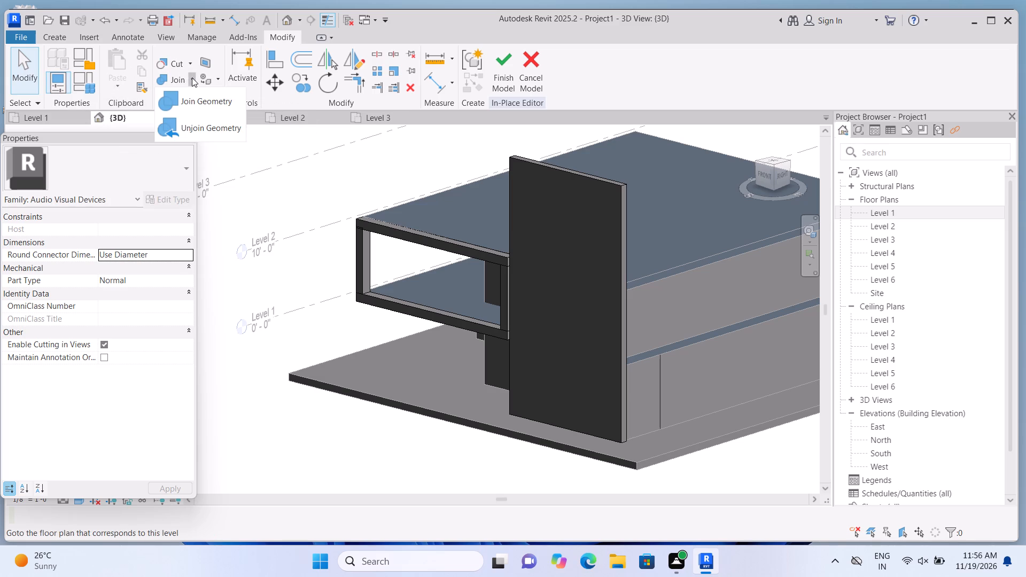
pyautogui.click(199, 99)
pyautogui.scroll(2, 375, 253)
pyautogui.click(375, 253)
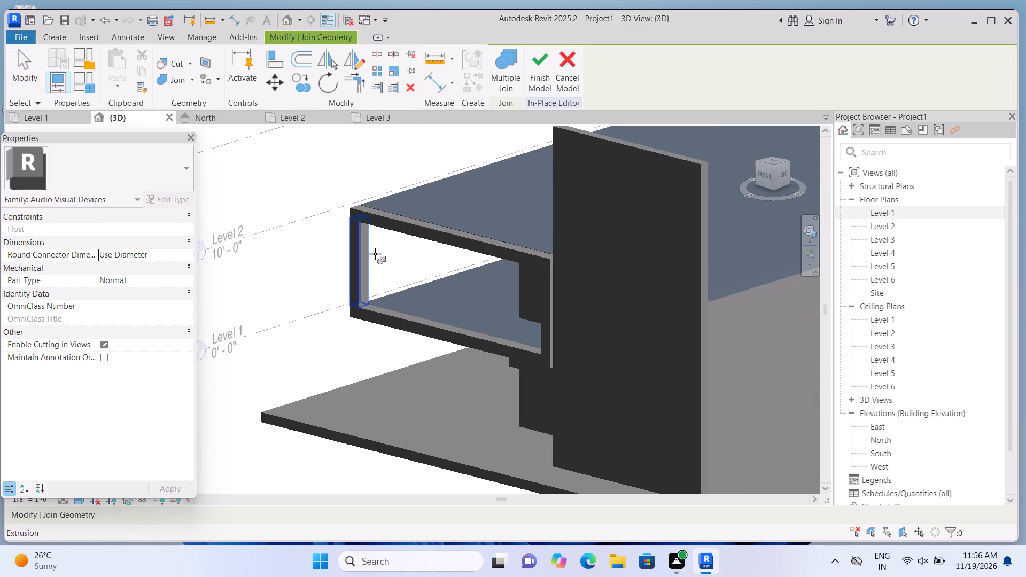
pyautogui.click(408, 225)
pyautogui.click(408, 311)
pyautogui.click(369, 262)
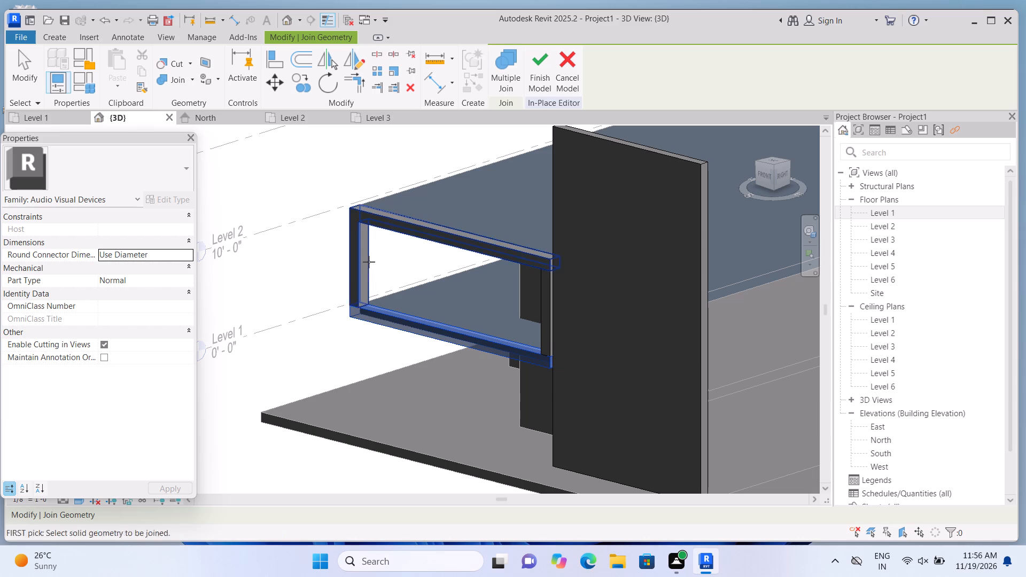
pyautogui.click(549, 324)
pyautogui.click(525, 351)
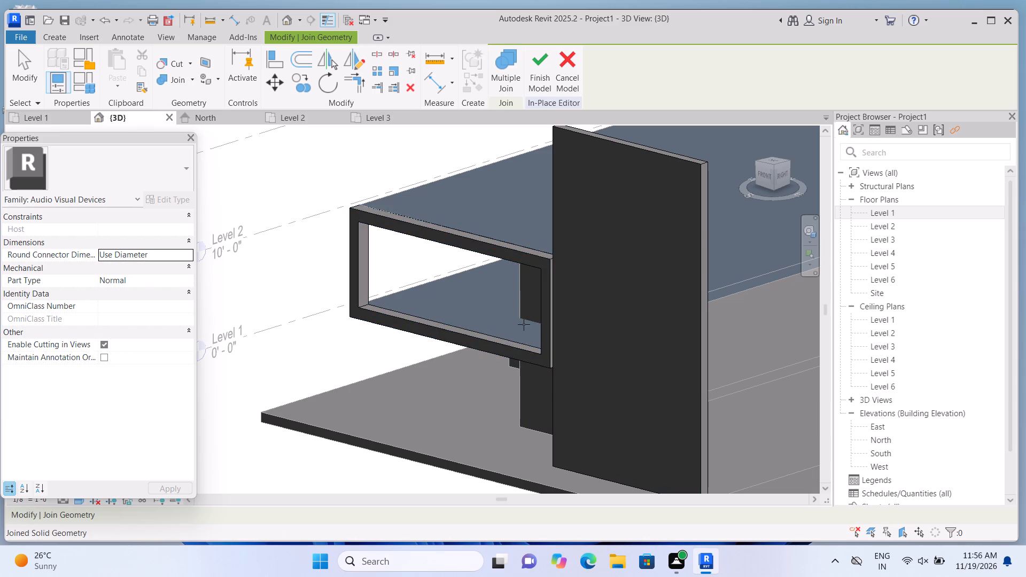
pyautogui.click(526, 258)
pyautogui.click(545, 293)
pyautogui.scroll(1, 401, 273)
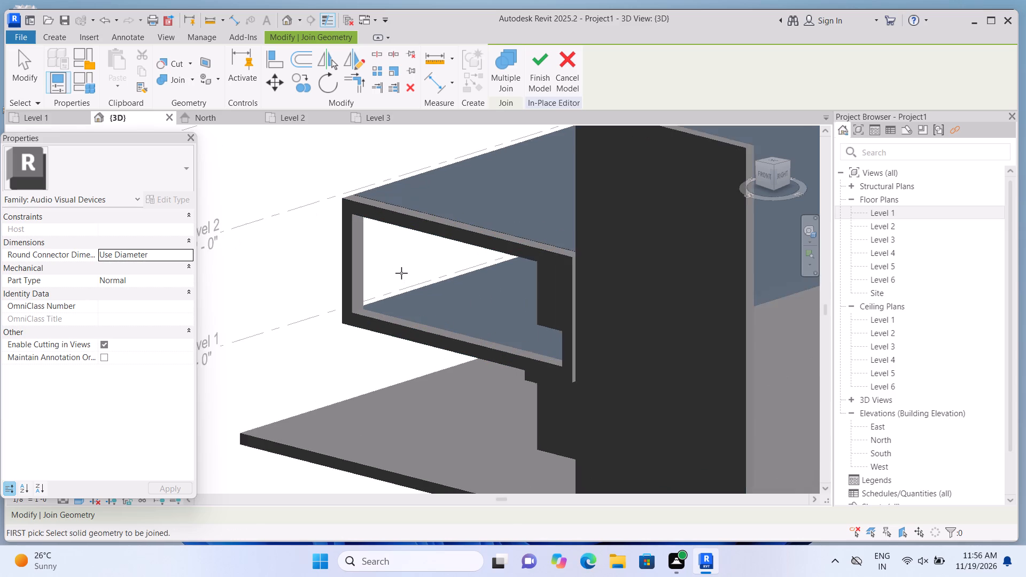
pyautogui.scroll(1, 406, 277)
pyautogui.scroll(-4, 407, 277)
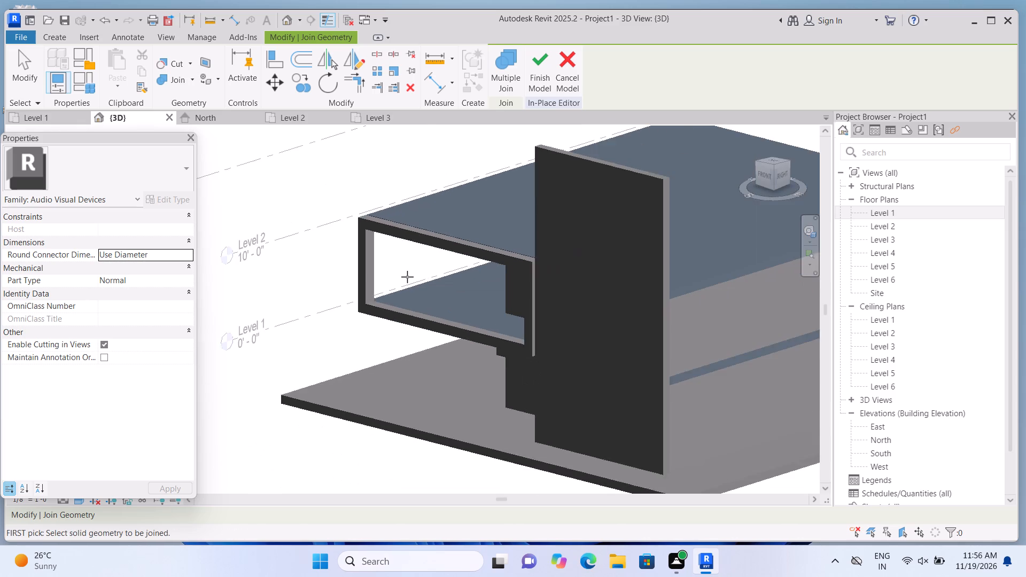
pyautogui.press('Escape')
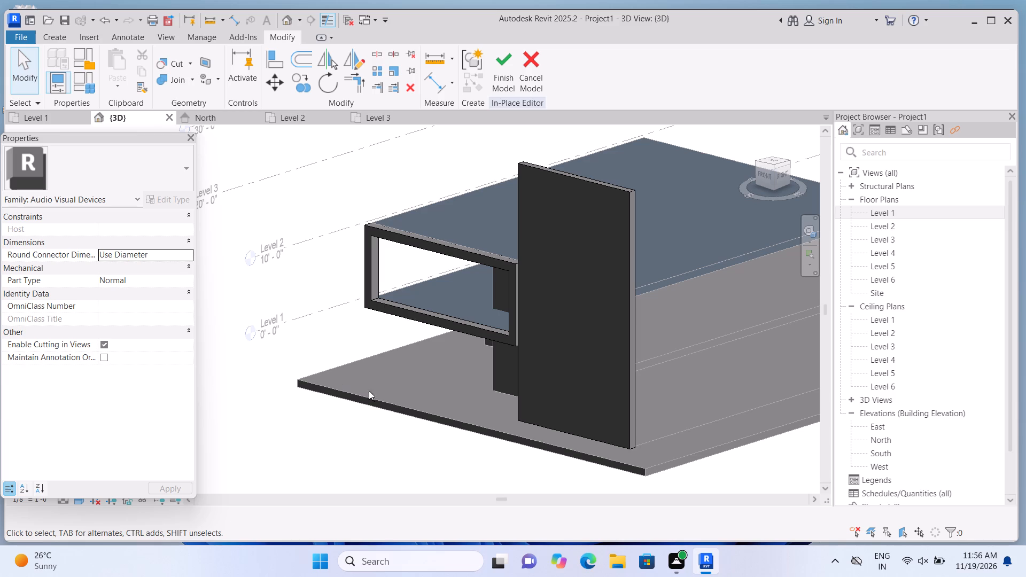
# Create an extrusion on the tall wall's front face from a full-height rectangle about 3'-7 3/4" wide and 34'-3 7/8" tall along its outer edge.
pyautogui.scroll(-1, 445, 388)
pyautogui.scroll(1, 450, 386)
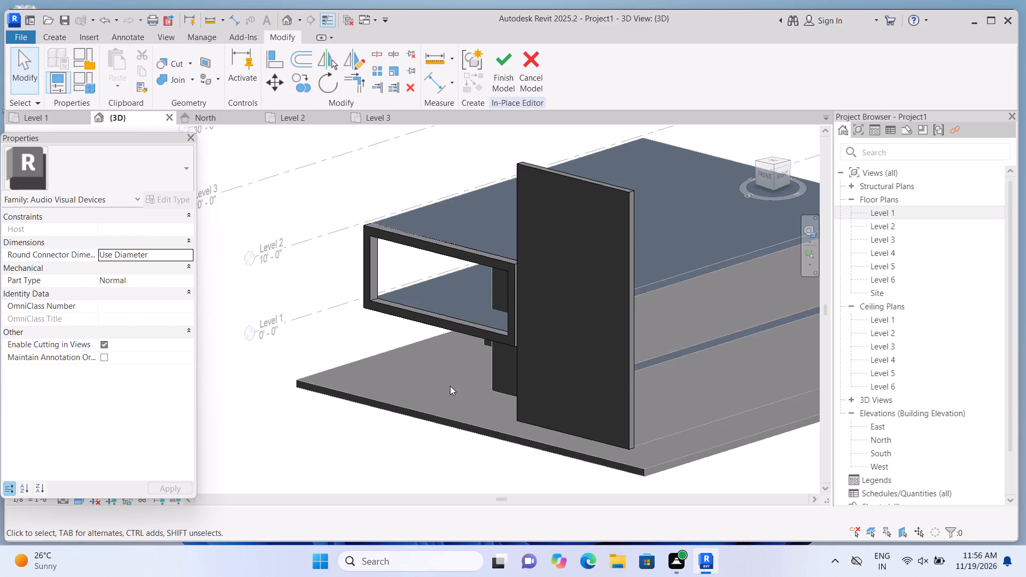
pyautogui.moveTo(448, 384); pyautogui.dragTo(391, 355, button='middle')
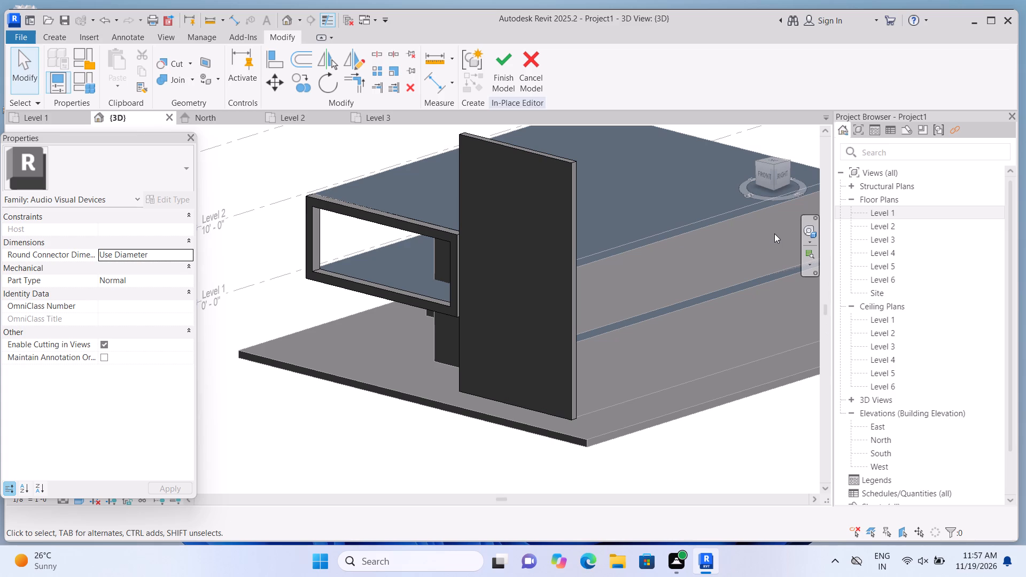
pyautogui.click(768, 178)
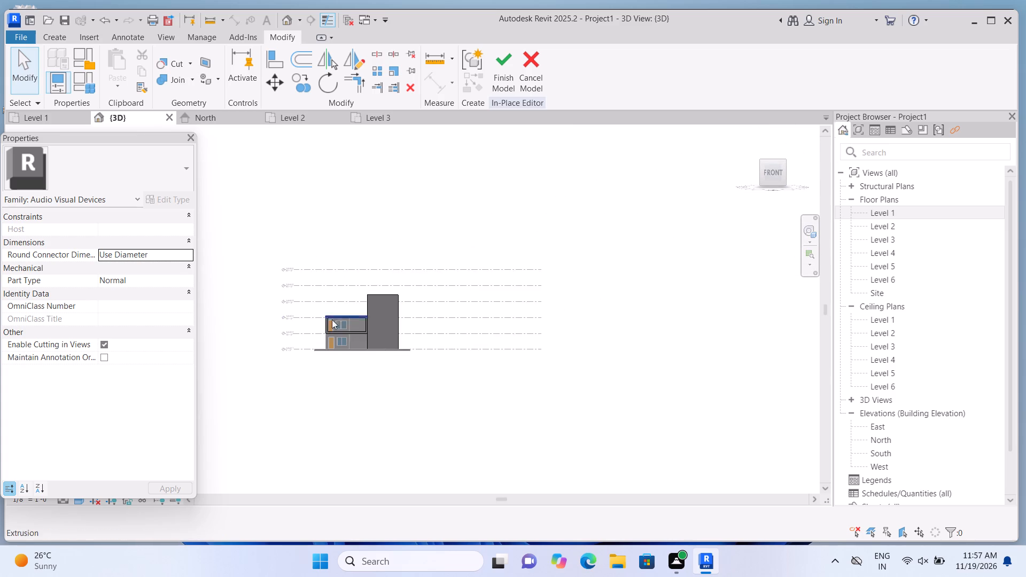
pyautogui.scroll(11, 317, 320)
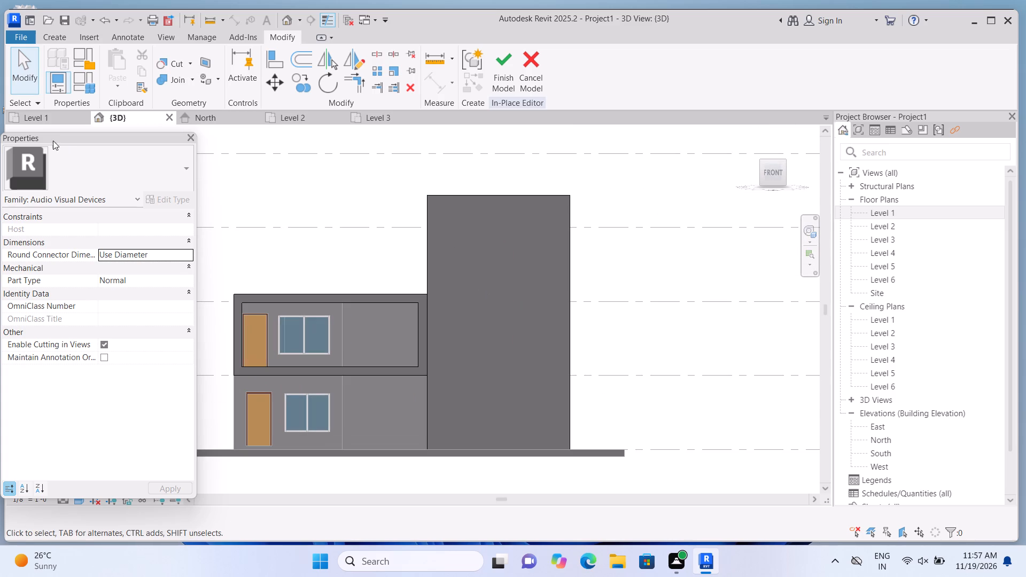
pyautogui.click(52, 38)
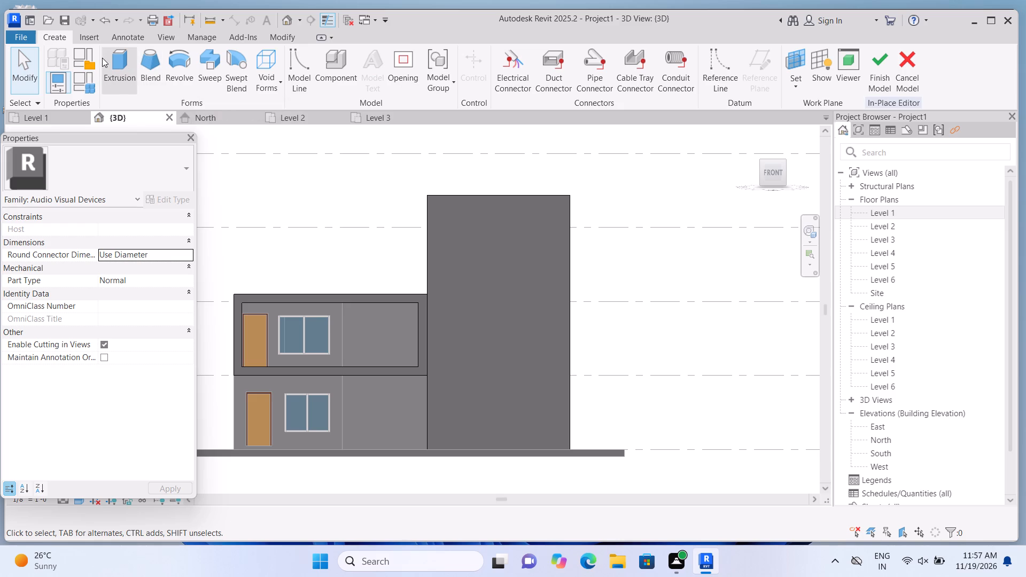
pyautogui.click(101, 56)
pyautogui.click(123, 72)
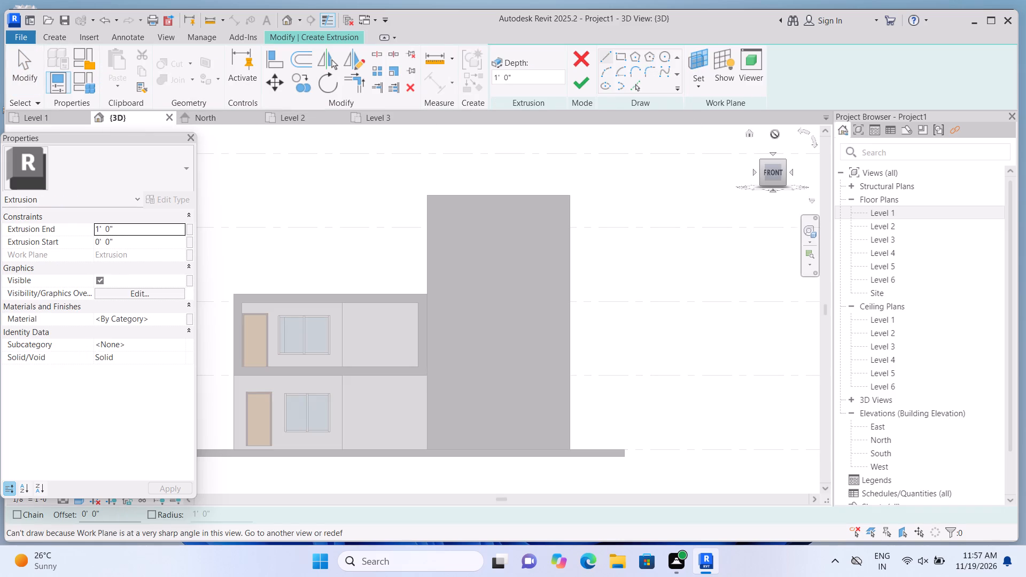
pyautogui.click(697, 84)
pyautogui.click(708, 137)
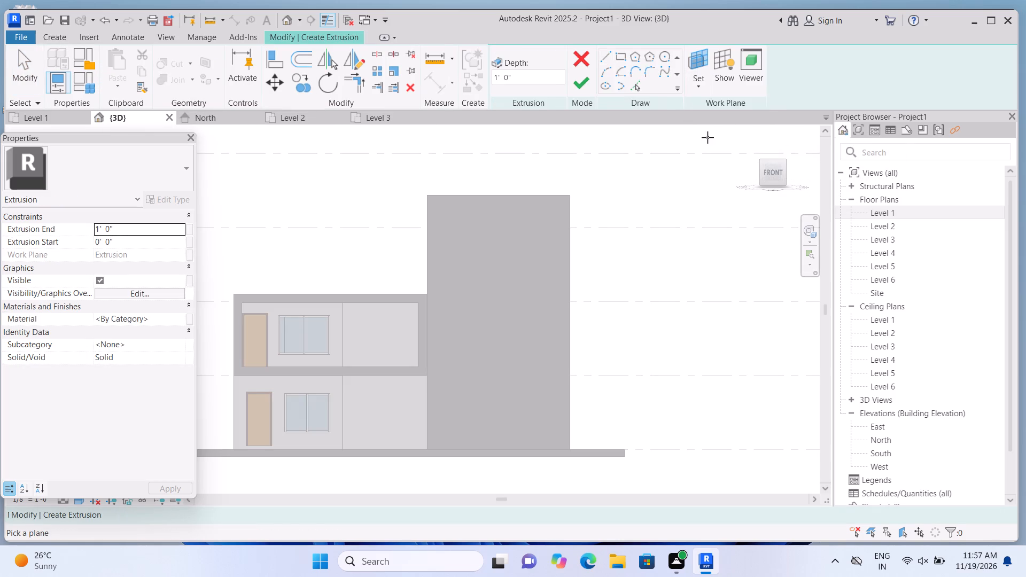
pyautogui.click(542, 277)
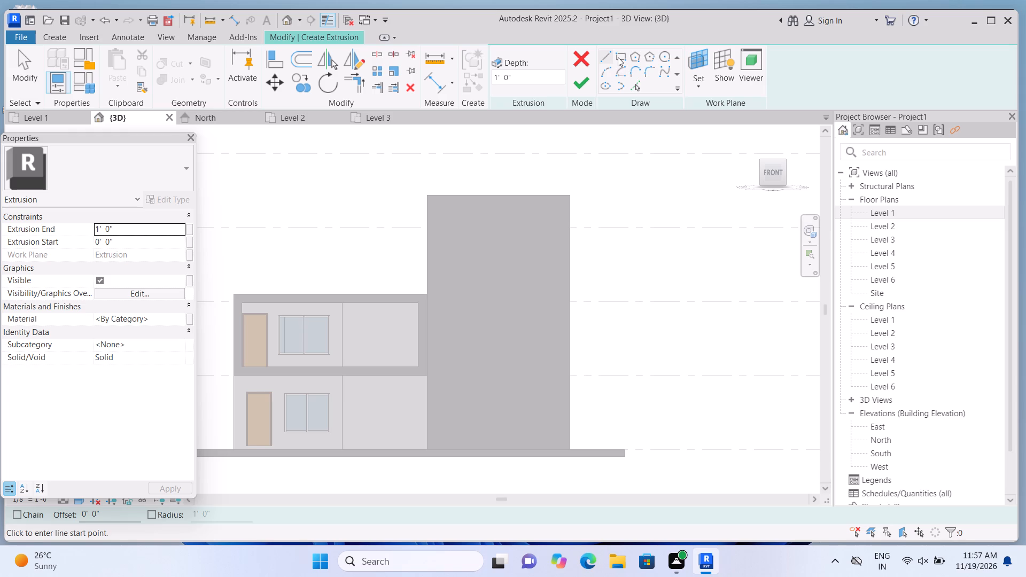
pyautogui.click(618, 57)
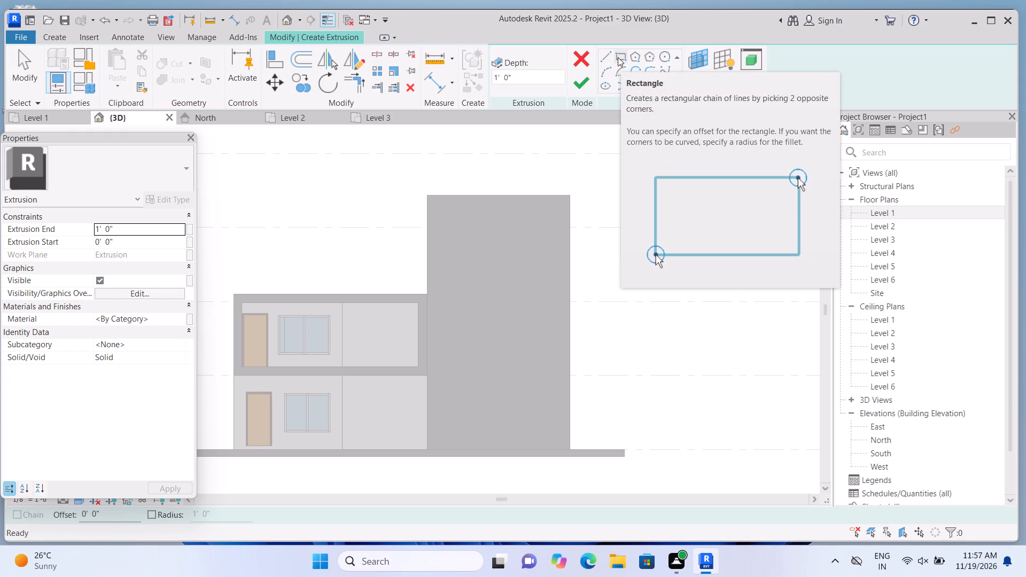
pyautogui.click(570, 194)
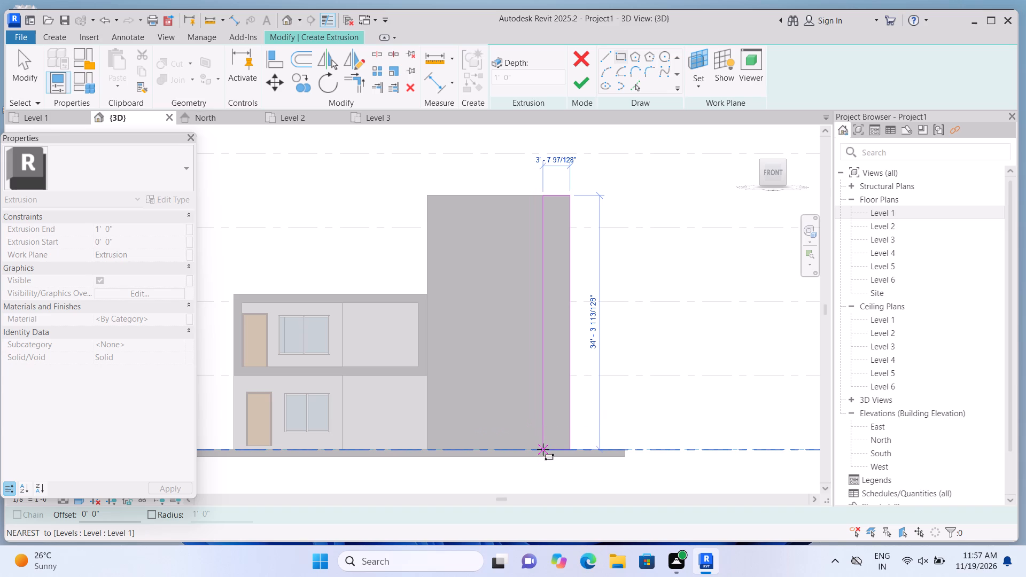
pyautogui.click(543, 449)
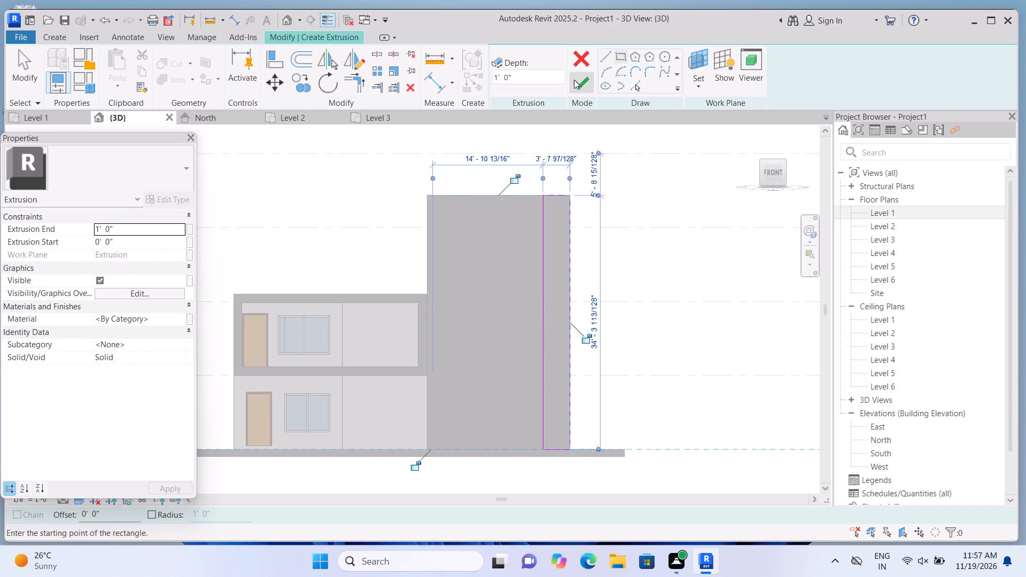
pyautogui.click(574, 80)
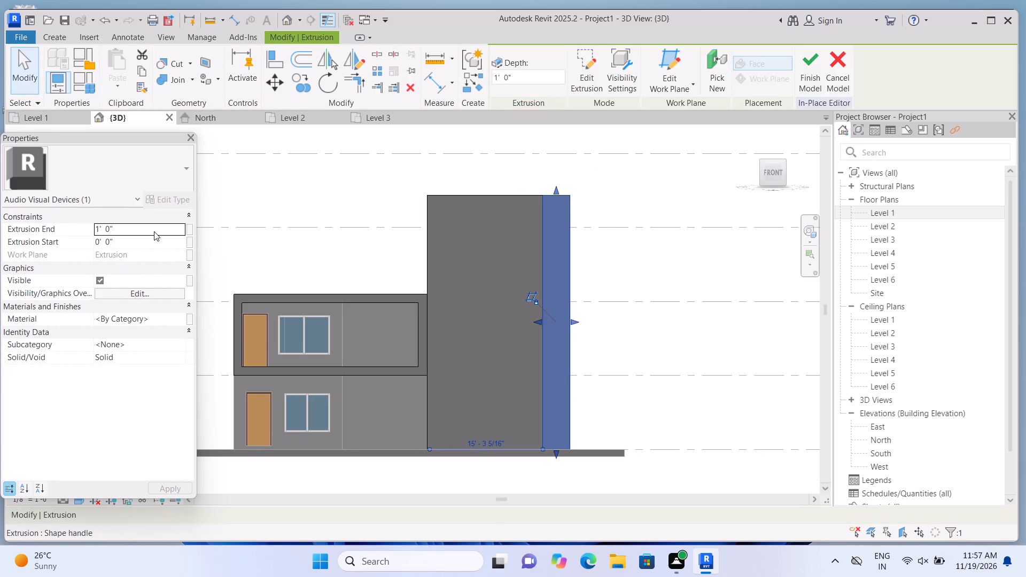
# Set the new full-height strip's extrusion end to 2'.
pyautogui.click(154, 231)
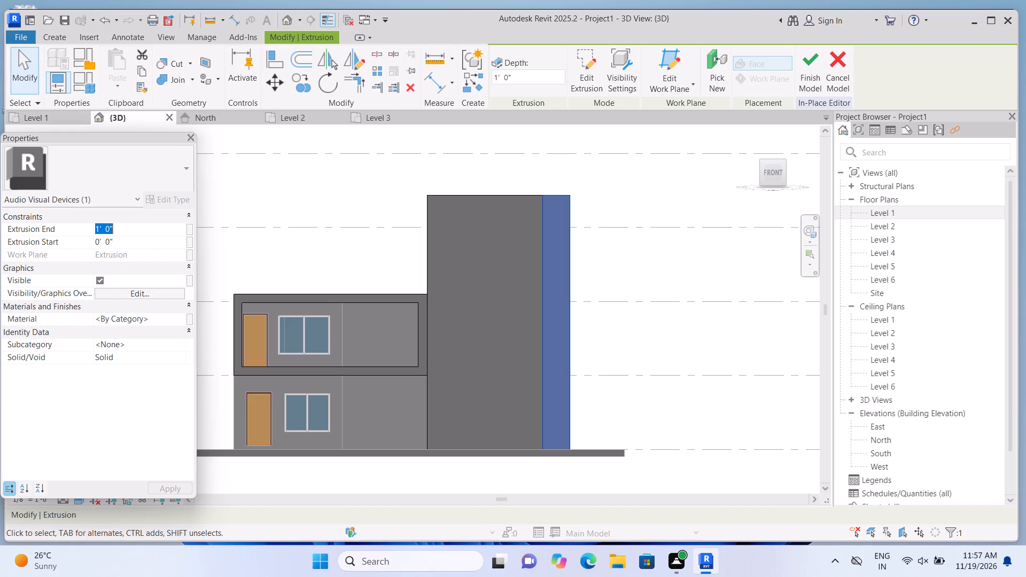
pyautogui.press('BackSpace')
pyautogui.write("2'")
pyautogui.press('Return')
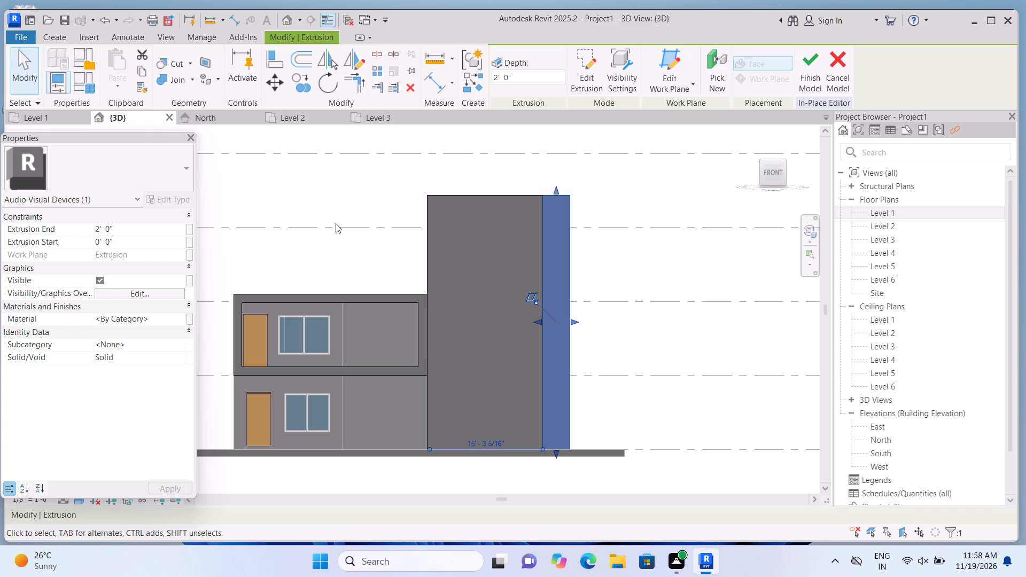
# Examine the full-height strip on the tall wall and the facade frame from the front and in the home 3D view.
pyautogui.scroll(2, 353, 279)
pyautogui.moveTo(355, 284); pyautogui.dragTo(345, 205, button='middle')
pyautogui.scroll(-1, 407, 256)
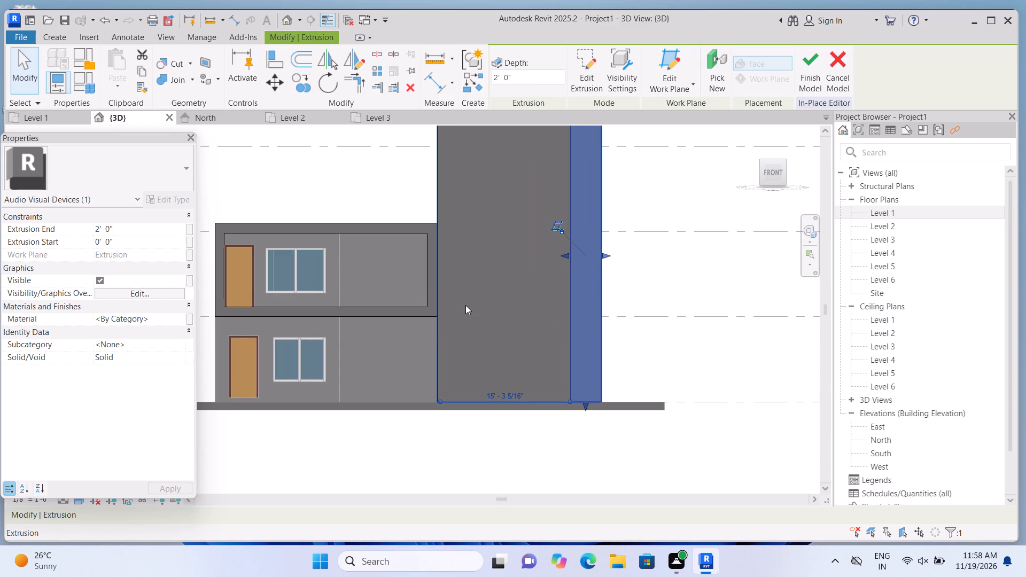
pyautogui.scroll(-3, 453, 260)
pyautogui.moveTo(423, 196); pyautogui.dragTo(428, 265, button='middle')
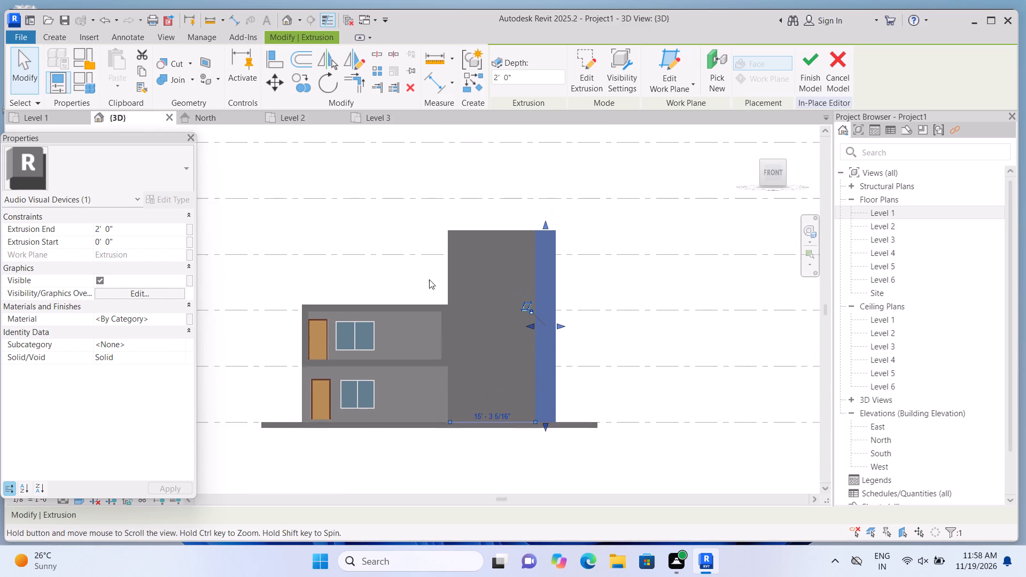
pyautogui.scroll(1, 437, 272)
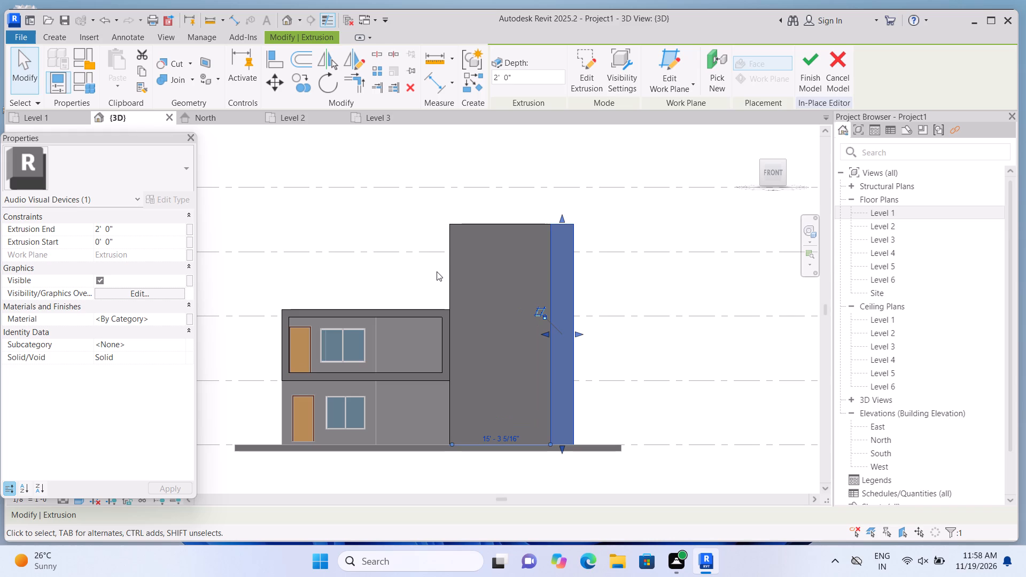
pyautogui.click(747, 135)
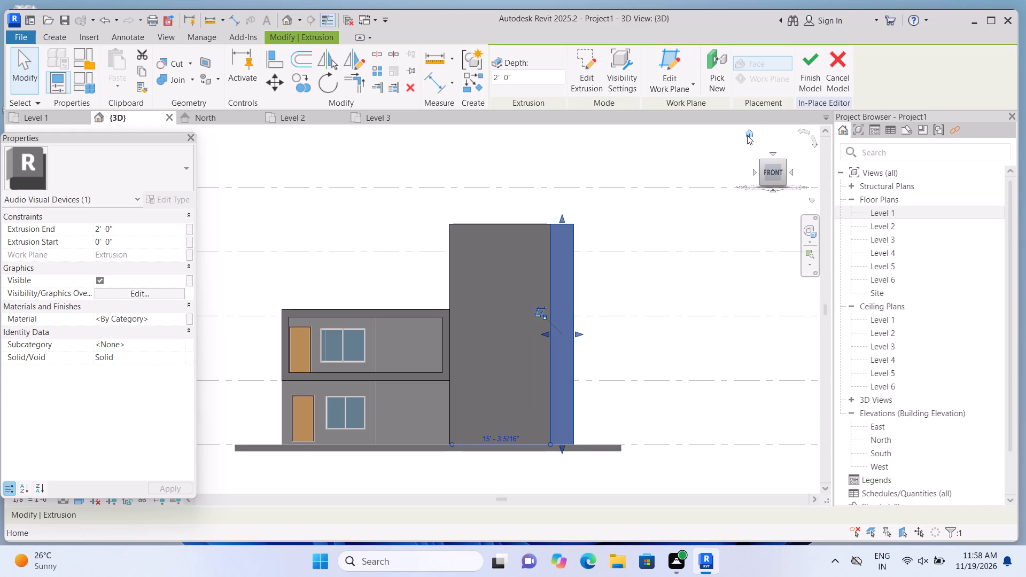
pyautogui.scroll(3, 243, 408)
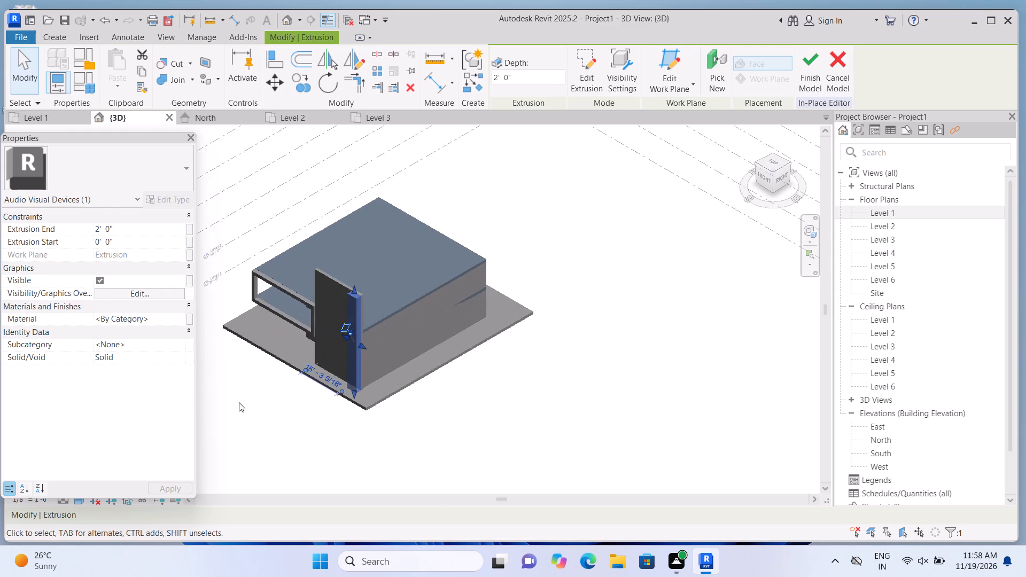
pyautogui.scroll(3, 239, 402)
pyautogui.click(260, 433)
pyautogui.scroll(2, 265, 425)
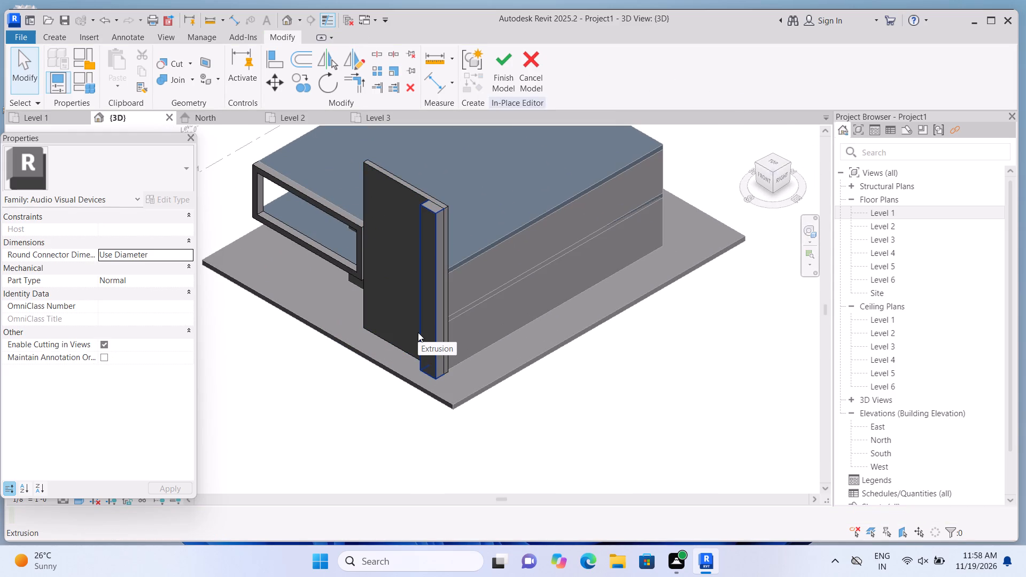
pyautogui.scroll(-1, 425, 330)
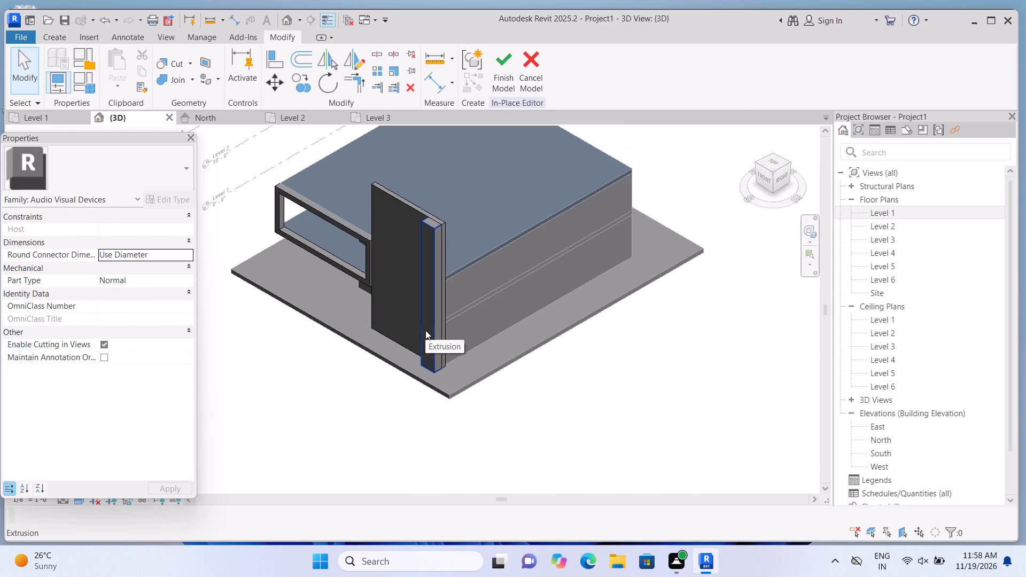
pyautogui.moveTo(328, 317); pyautogui.dragTo(338, 375, button='middle')
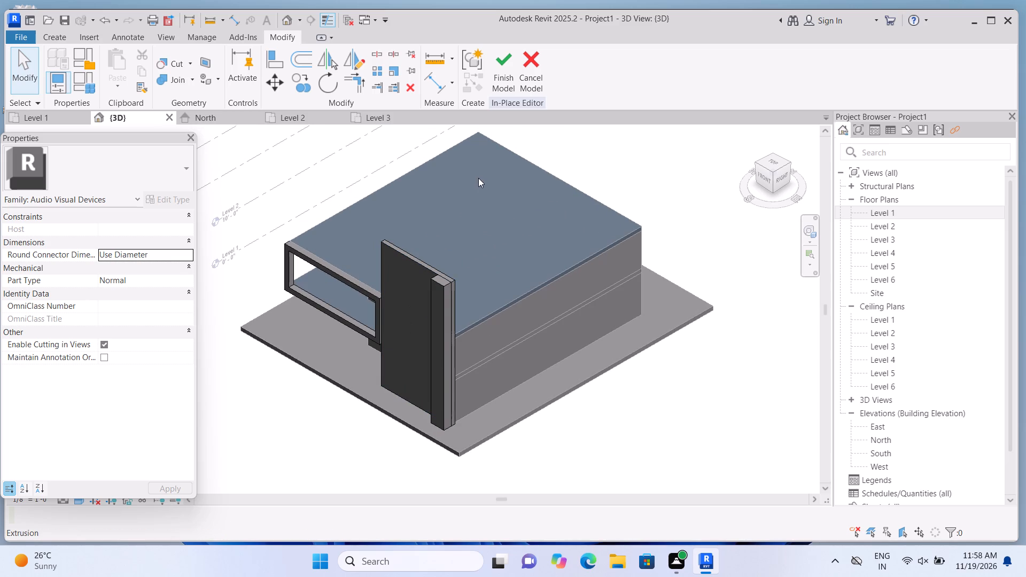
# Create a 1' extrusion on the tall wall's top face from a rectangle about 19'-3" long and 6'-3 1/2" deep, extending back over the roof.
pyautogui.scroll(3, 422, 277)
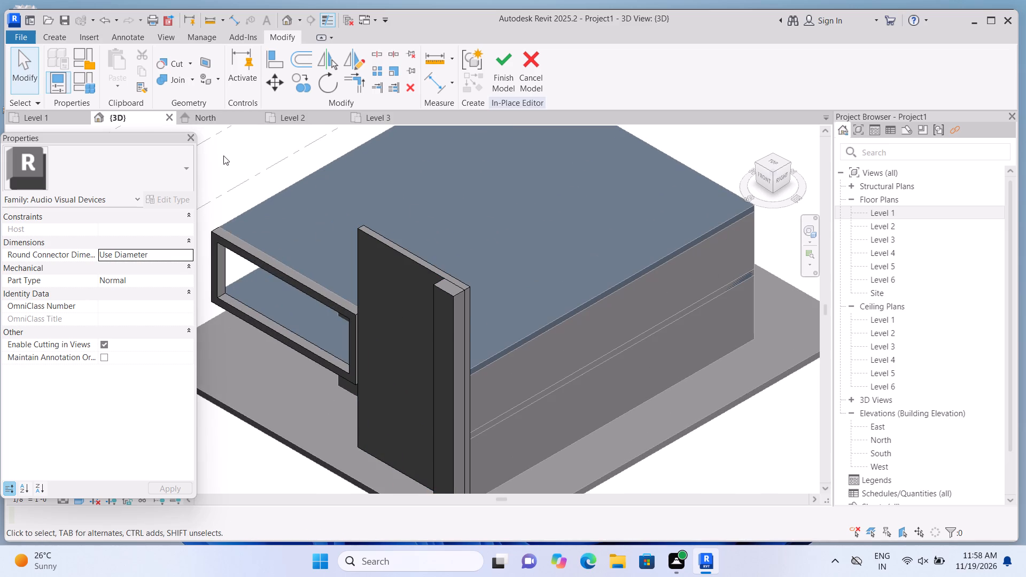
pyautogui.click(64, 39)
pyautogui.click(127, 72)
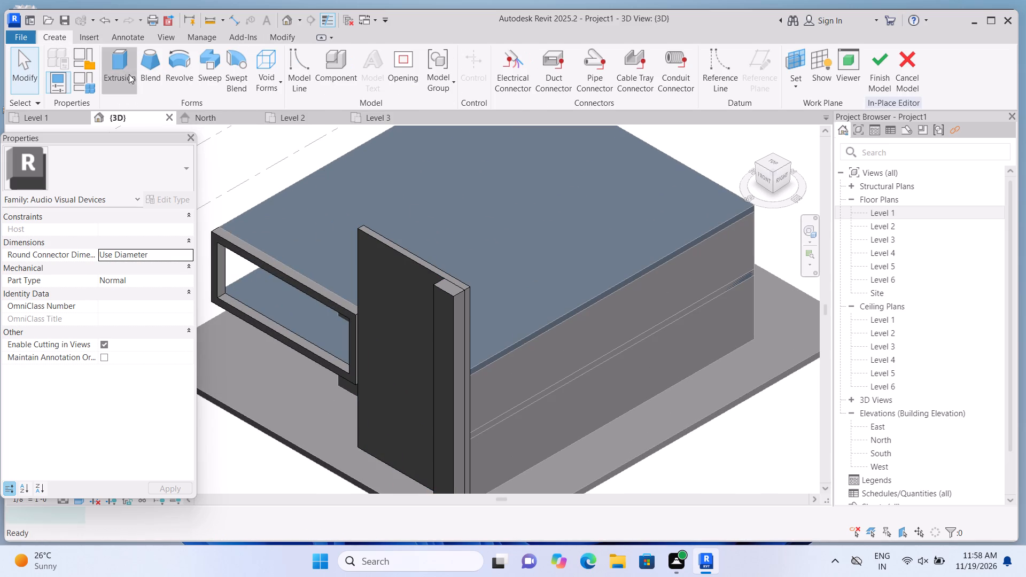
pyautogui.click(694, 88)
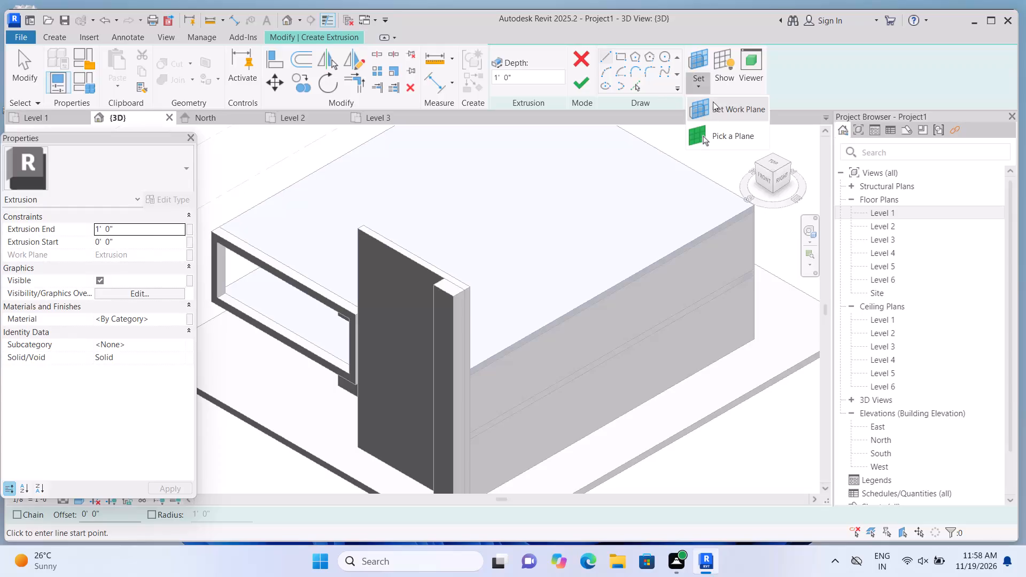
pyautogui.click(709, 126)
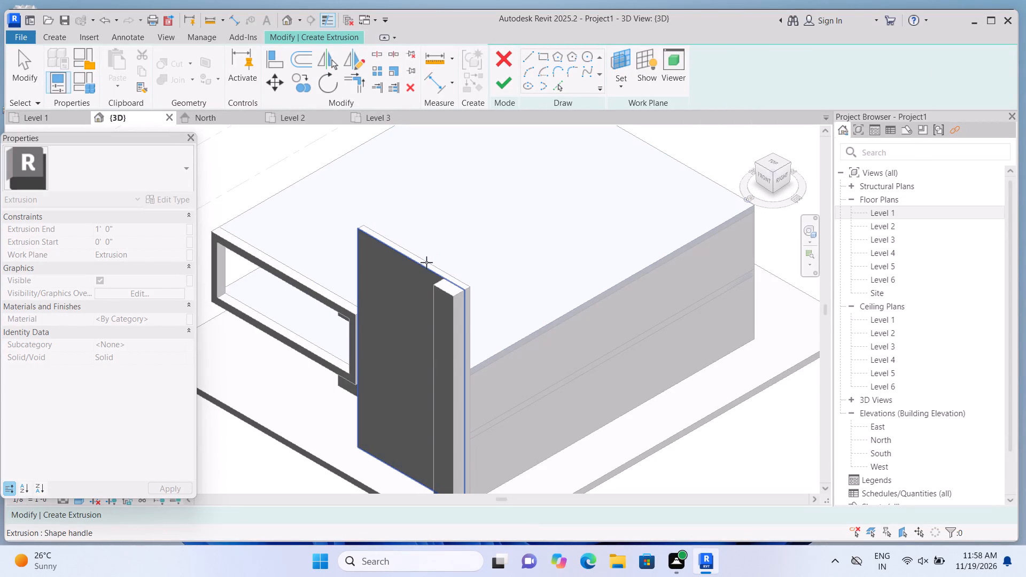
pyautogui.scroll(3, 409, 254)
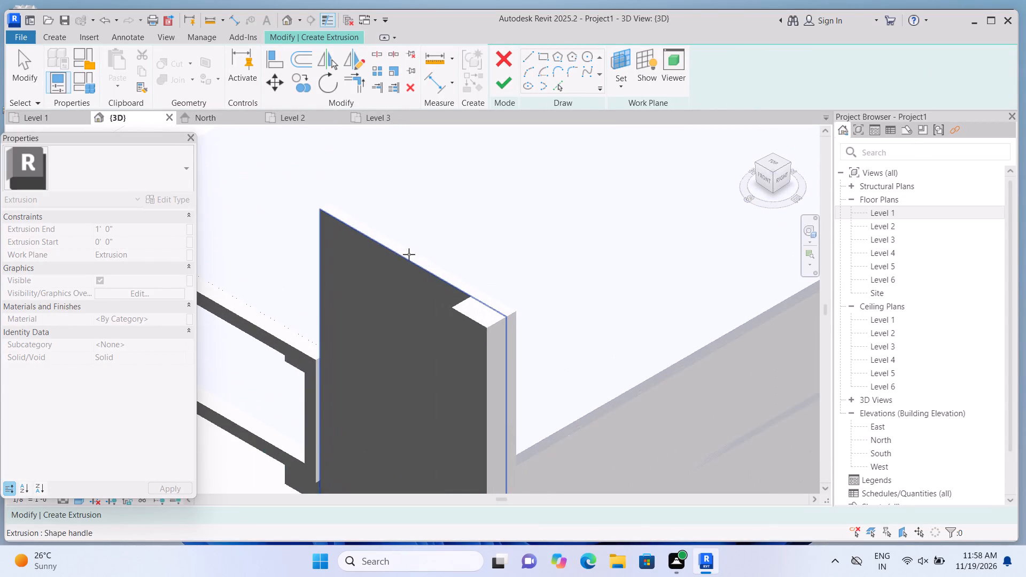
pyautogui.scroll(2, 409, 254)
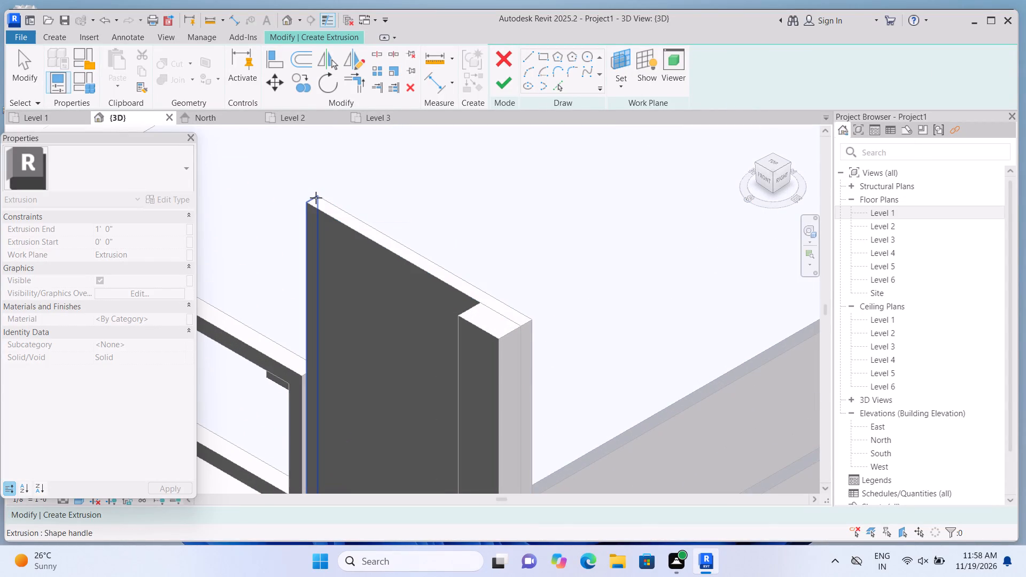
pyautogui.scroll(3, 316, 198)
pyautogui.click(333, 213)
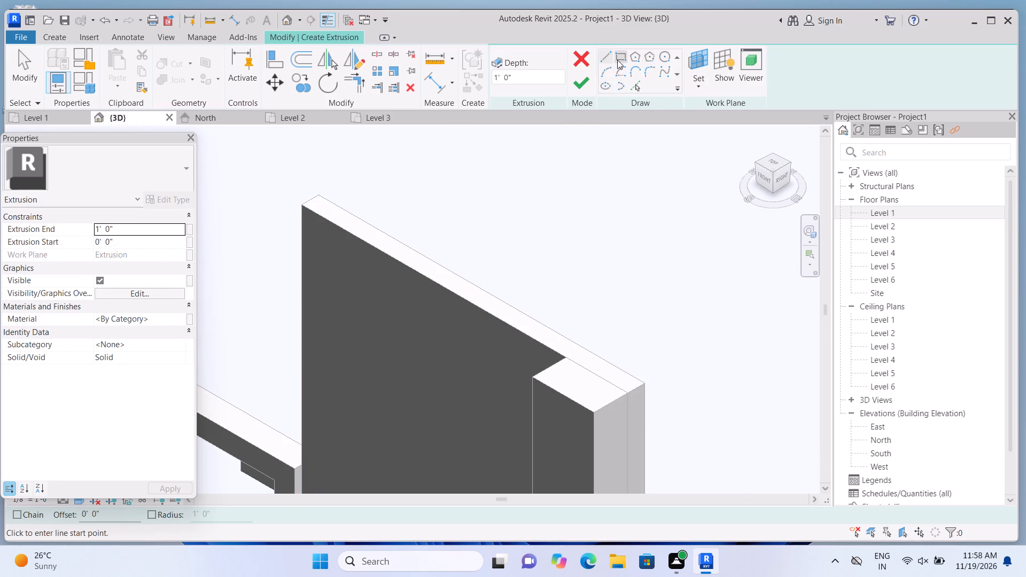
pyautogui.click(617, 57)
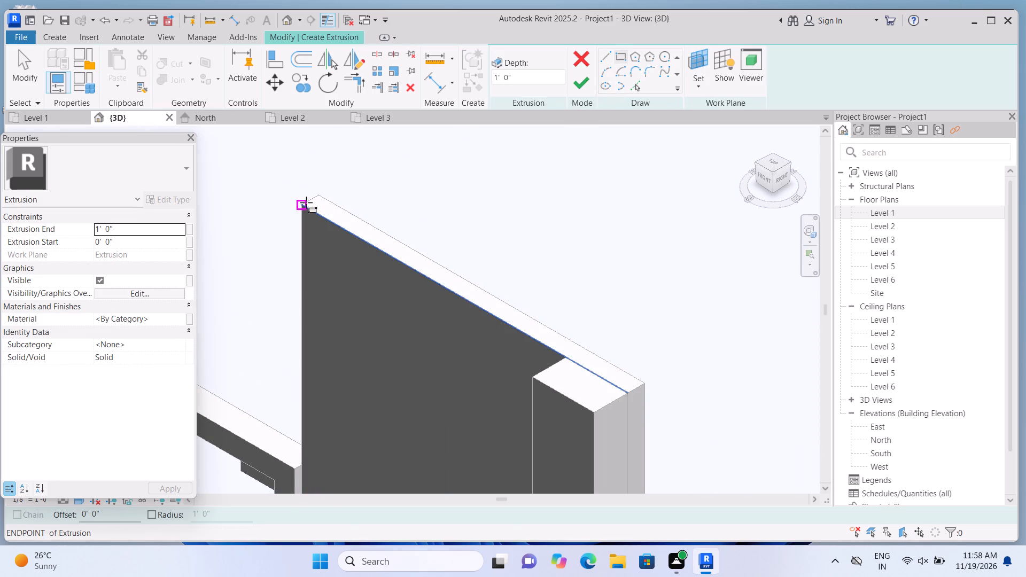
pyautogui.click(305, 201)
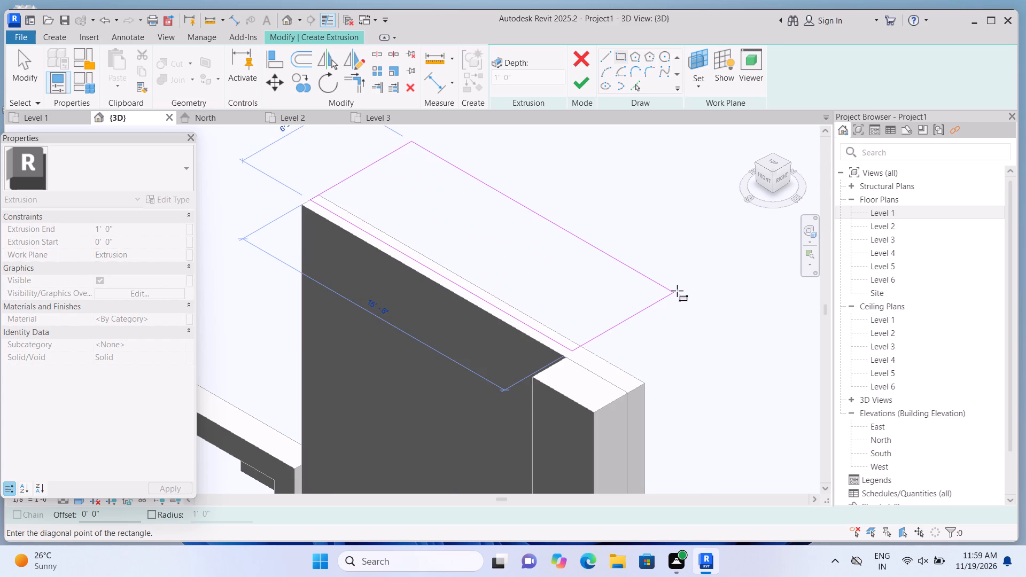
pyautogui.press('Escape')
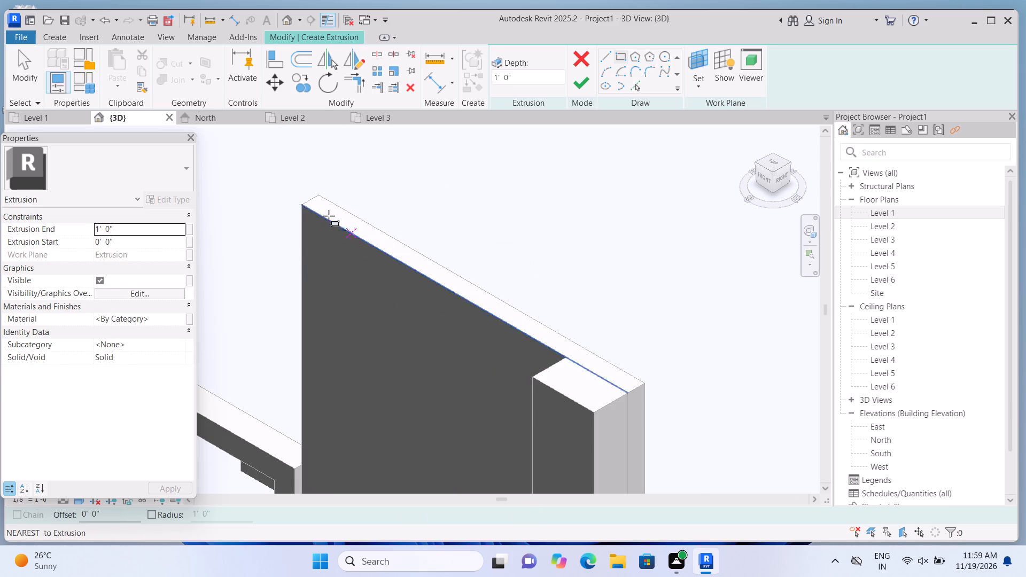
pyautogui.click(300, 204)
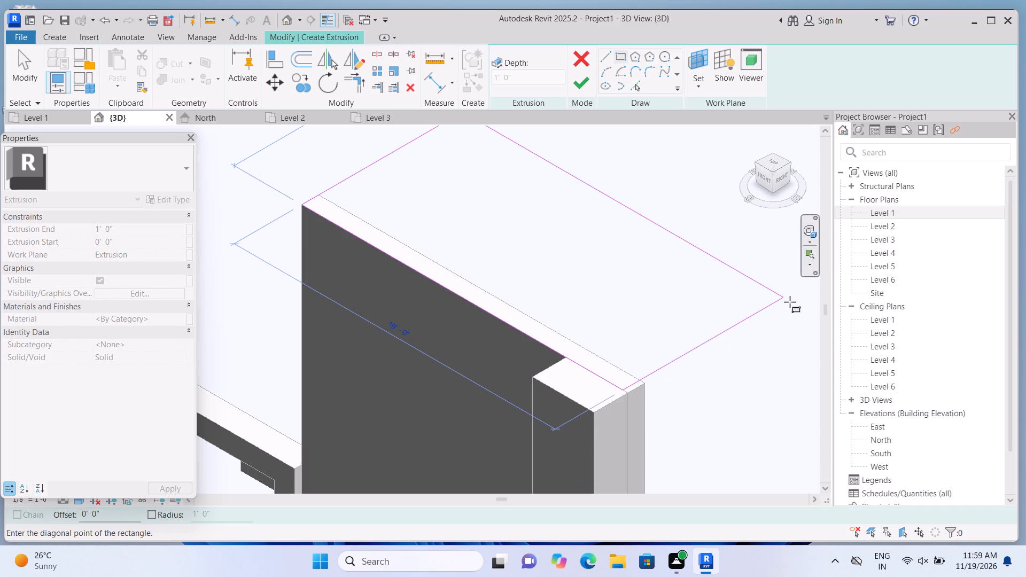
pyautogui.scroll(2, 791, 303)
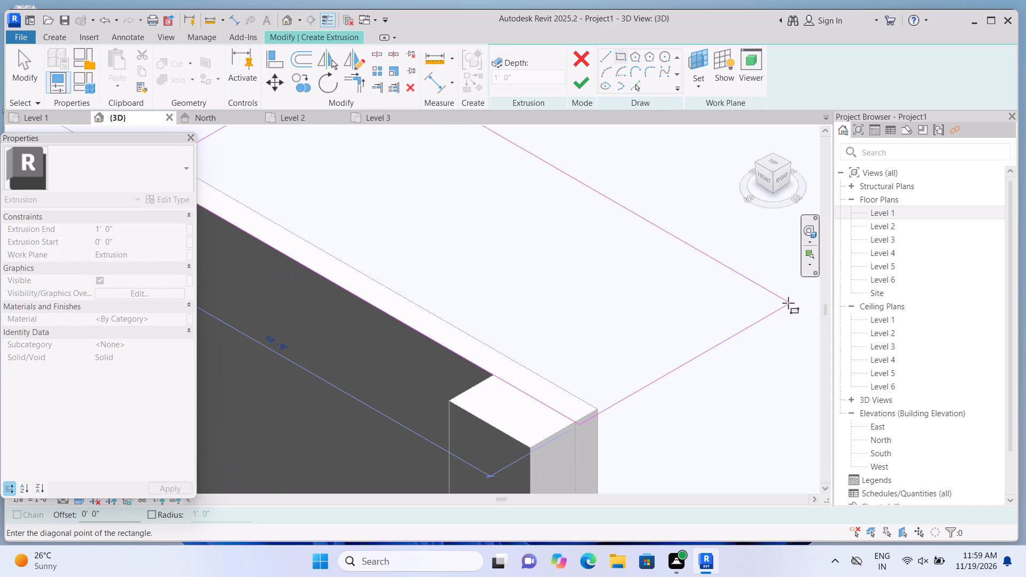
pyautogui.click(783, 301)
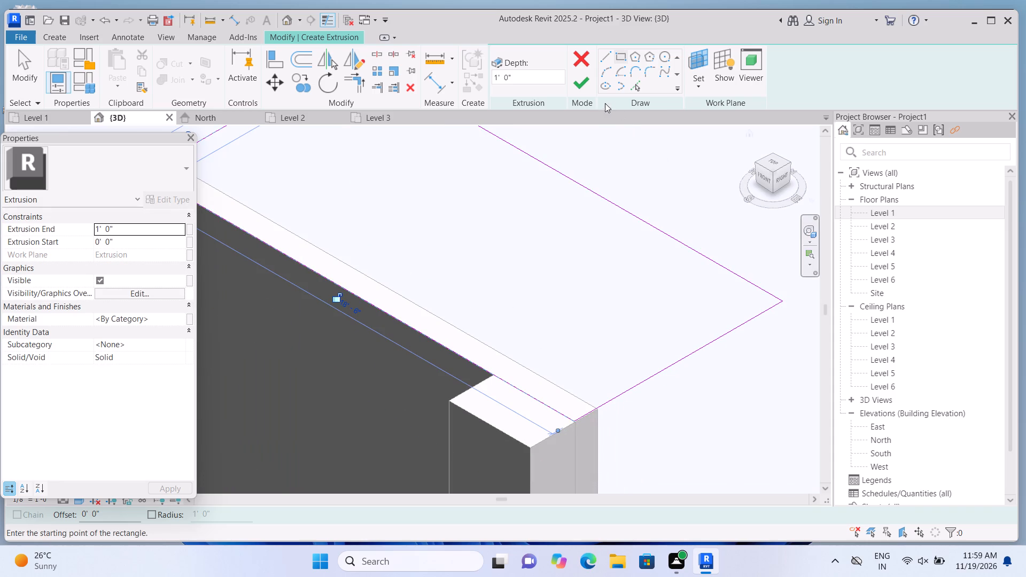
pyautogui.click(584, 90)
pyautogui.scroll(-10, 659, 270)
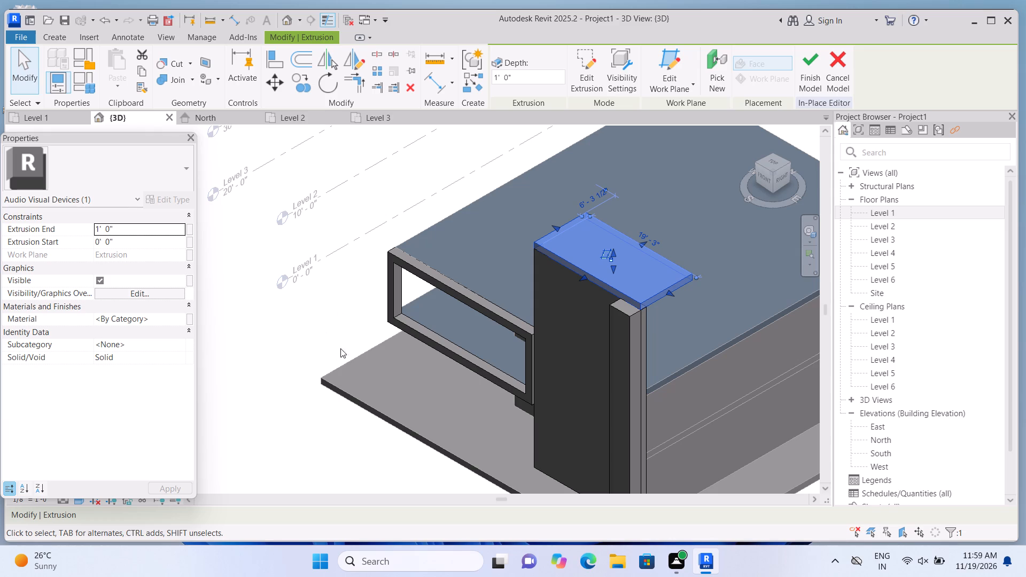
# Examine the overhanging slab on the tall wall from the front, rear and side.
pyautogui.moveTo(284, 309); pyautogui.dragTo(404, 349, button='middle')
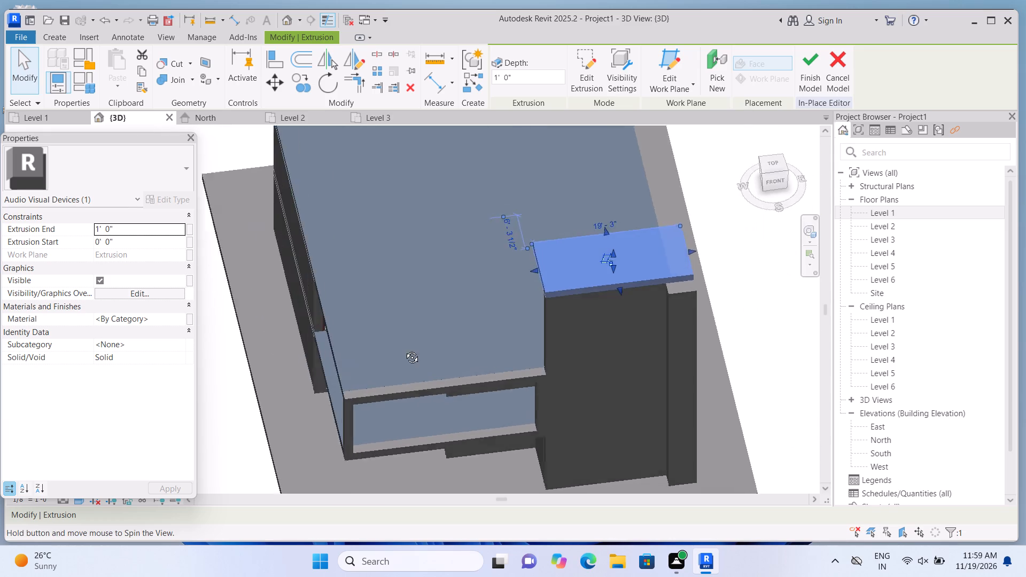
pyautogui.moveTo(404, 349); pyautogui.dragTo(428, 353, button='middle')
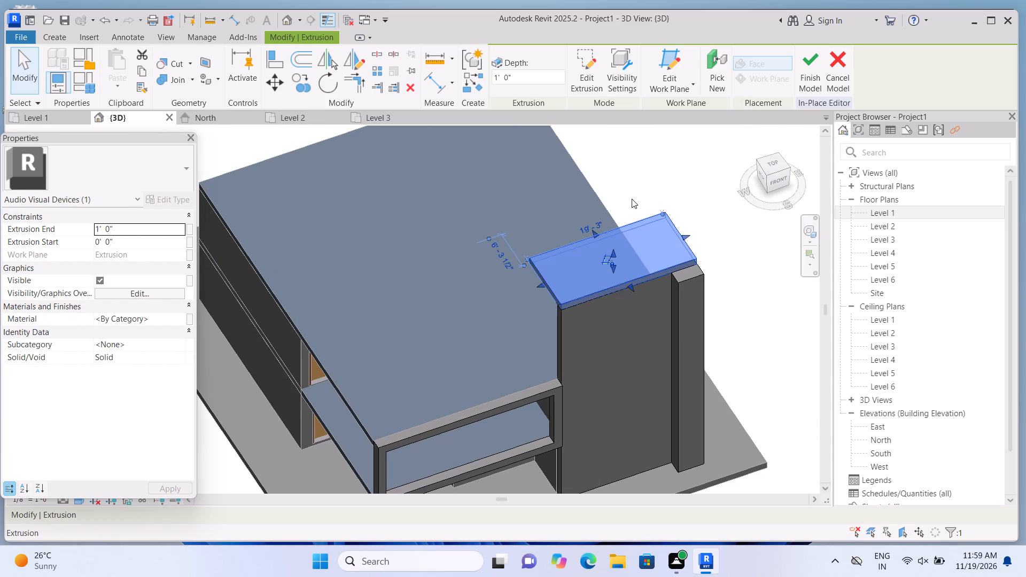
pyautogui.click(632, 197)
pyautogui.keyDown('shift'); pyautogui.moveTo(327, 412); pyautogui.dragTo(499, 423, button='middle'); pyautogui.keyUp('shift')
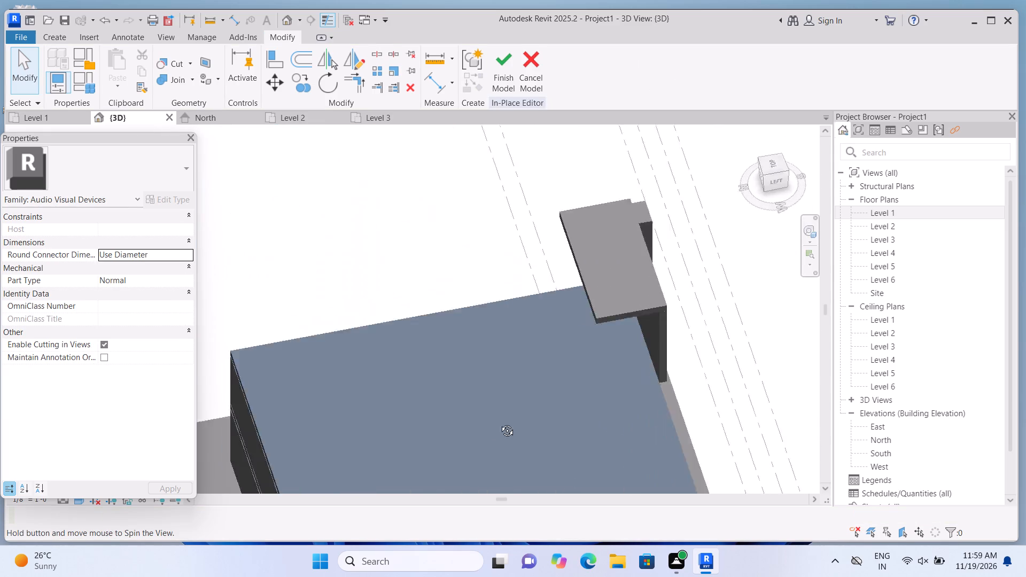
pyautogui.keyDown('shift'); pyautogui.moveTo(499, 423); pyautogui.dragTo(540, 419, button='middle'); pyautogui.keyUp('shift')
pyautogui.moveTo(573, 411); pyautogui.dragTo(438, 344, button='middle')
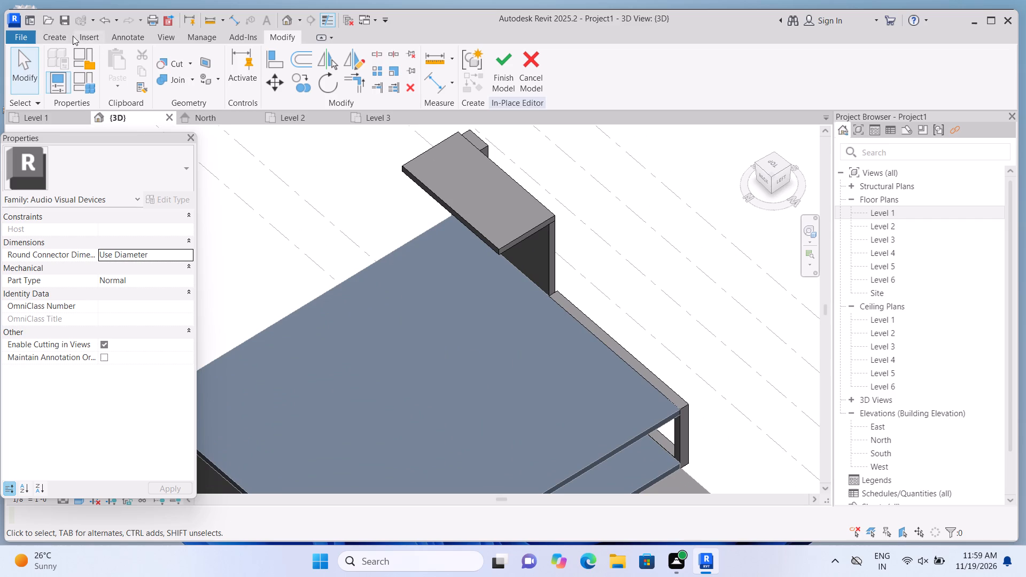
pyautogui.click(60, 32)
pyautogui.click(52, 28)
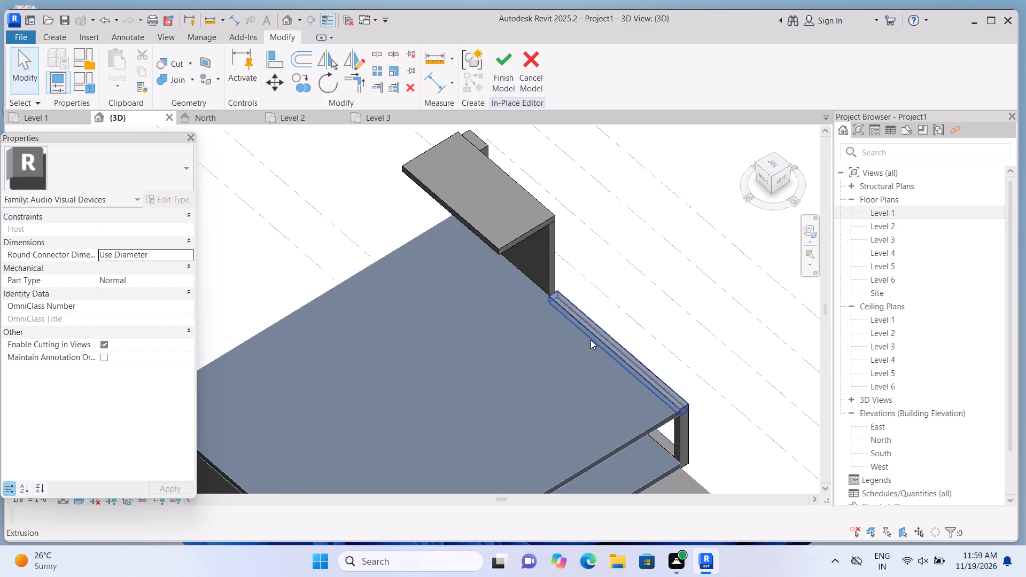
pyautogui.keyDown('shift'); pyautogui.moveTo(621, 305); pyautogui.dragTo(493, 338, button='middle'); pyautogui.keyUp('shift')
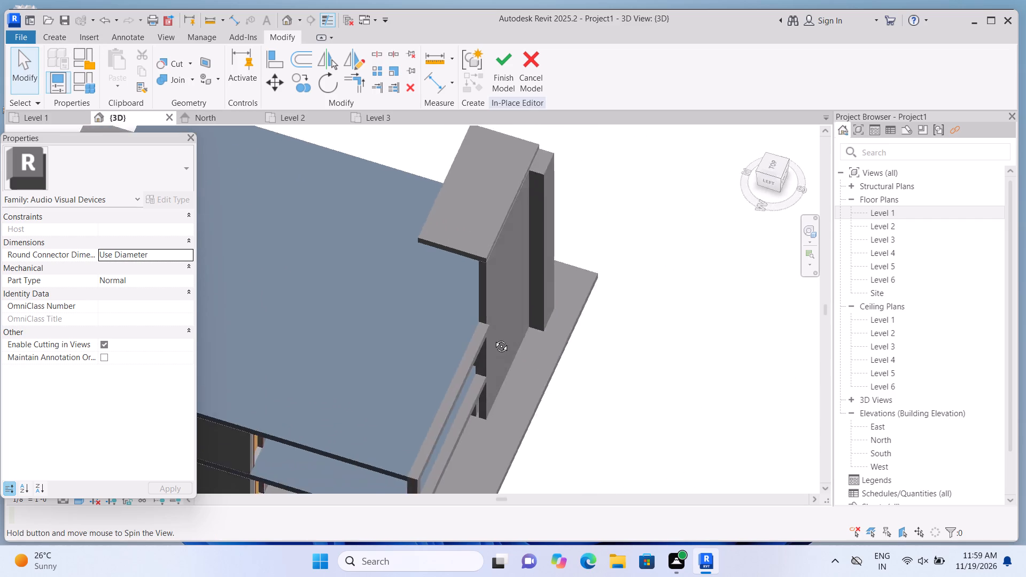
pyautogui.keyDown('shift'); pyautogui.moveTo(493, 338); pyautogui.dragTo(298, 264, button='middle'); pyautogui.keyUp('shift')
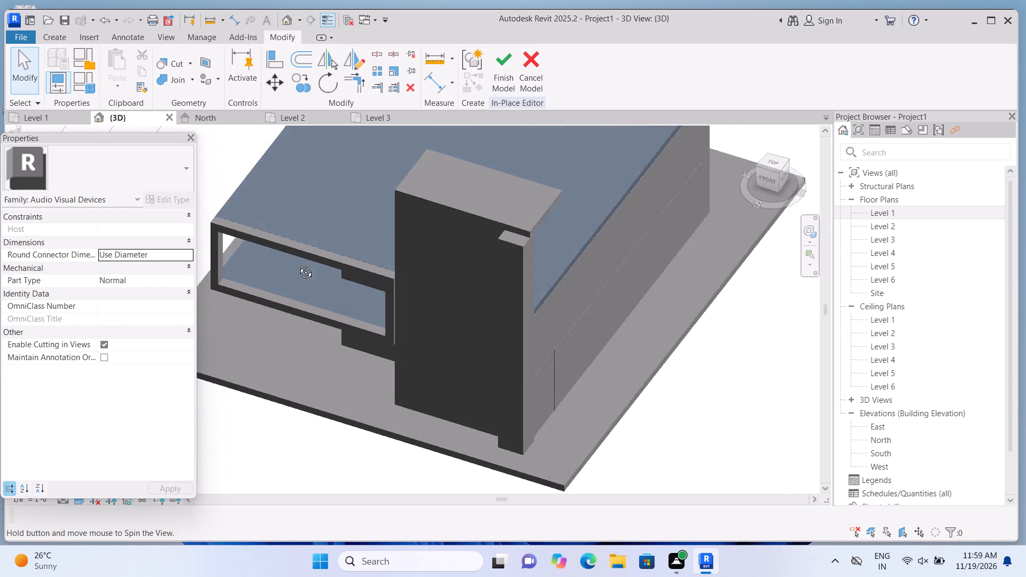
pyautogui.keyDown('shift'); pyautogui.moveTo(298, 264); pyautogui.dragTo(332, 176, button='middle'); pyautogui.keyUp('shift')
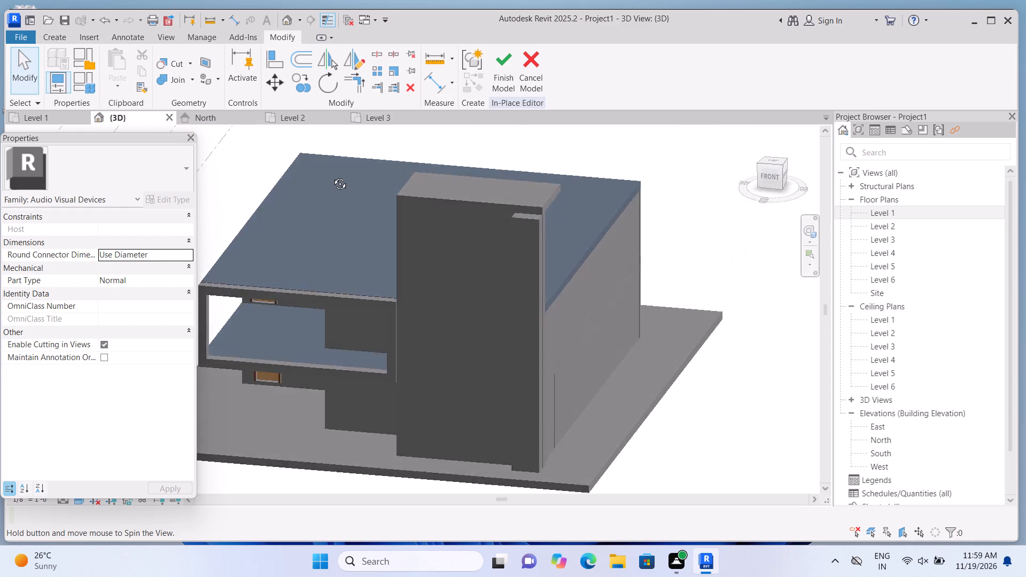
pyautogui.keyDown('shift'); pyautogui.moveTo(332, 176); pyautogui.dragTo(417, 214, button='middle'); pyautogui.keyUp('shift')
pyautogui.keyDown('shift'); pyautogui.moveTo(427, 215); pyautogui.dragTo(489, 210, button='middle'); pyautogui.keyUp('shift')
pyautogui.scroll(-1, 526, 227)
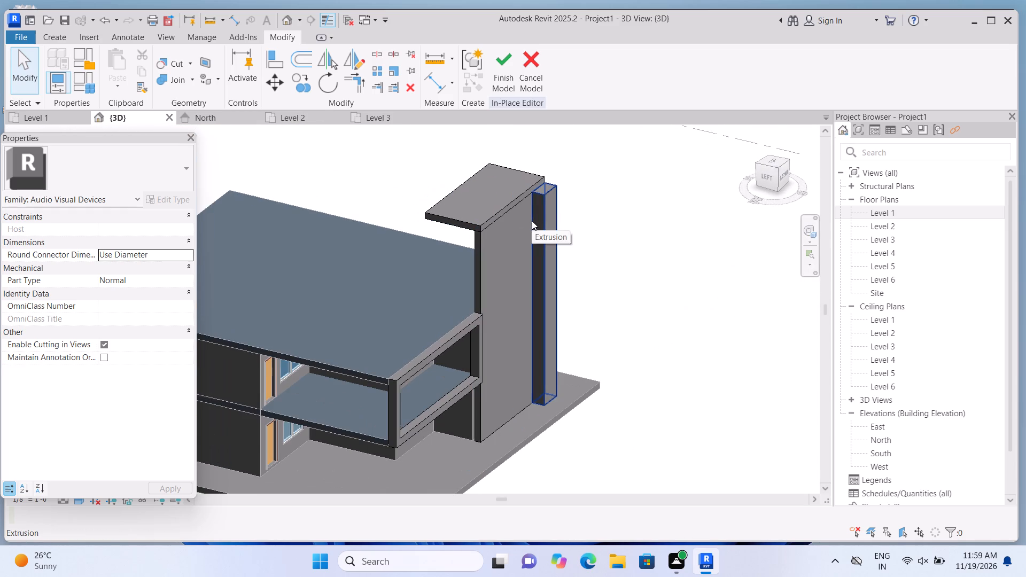
# Create a 1' extrusion on the roof's top face from a 2'-6" square near the tall wall and the front roof edge.
pyautogui.click(59, 37)
pyautogui.click(111, 71)
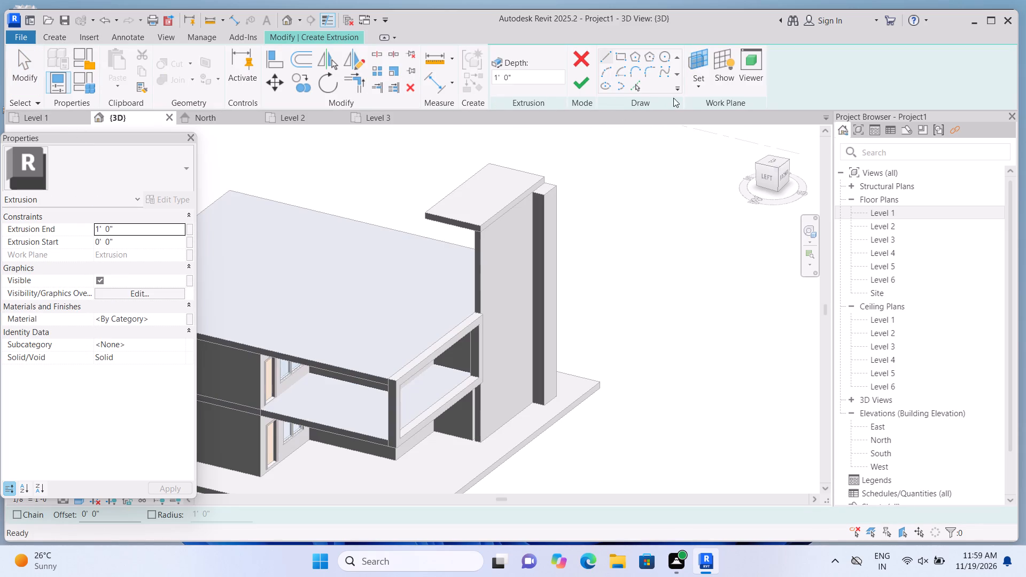
pyautogui.click(694, 83)
pyautogui.click(690, 133)
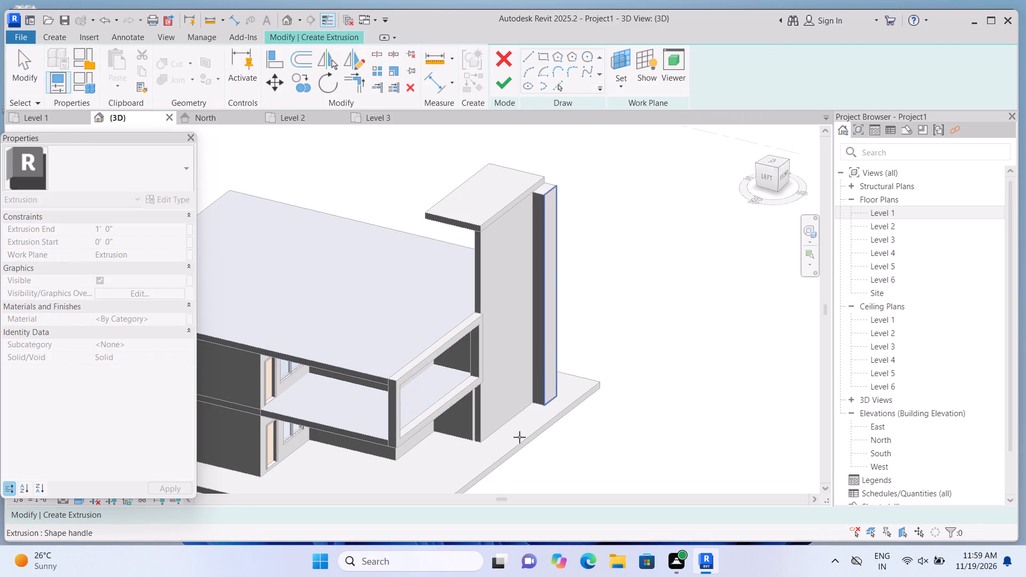
pyautogui.scroll(-2, 10, 564)
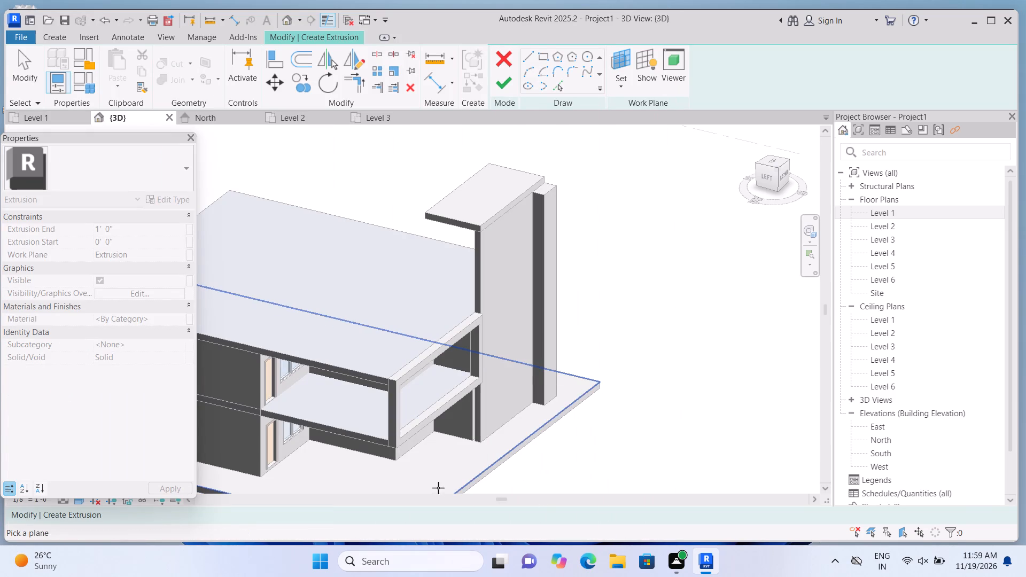
pyautogui.keyDown('shift'); pyautogui.moveTo(476, 467); pyautogui.dragTo(577, 450, button='middle'); pyautogui.keyUp('shift')
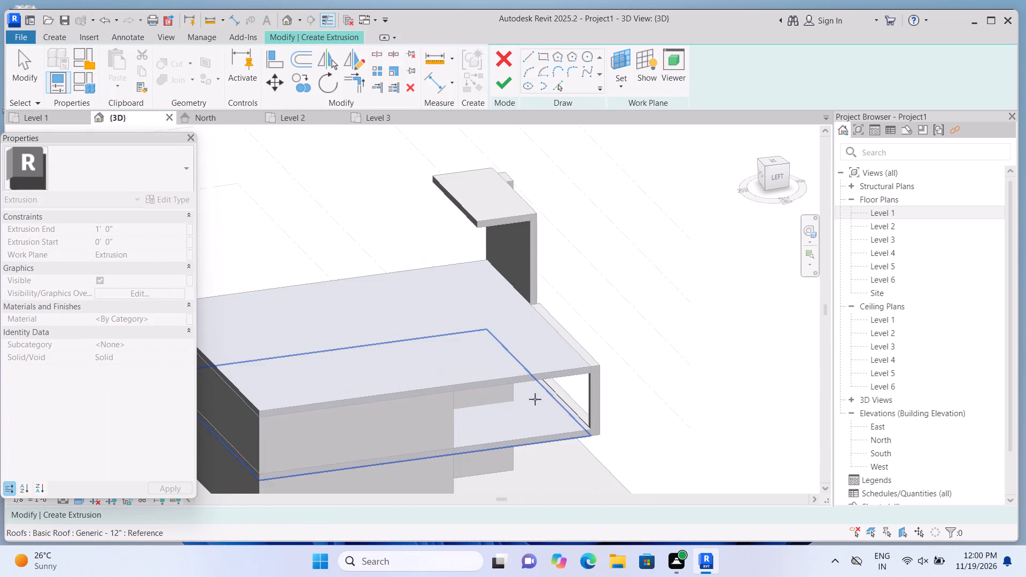
pyautogui.scroll(1, 535, 394)
pyautogui.scroll(5, 547, 336)
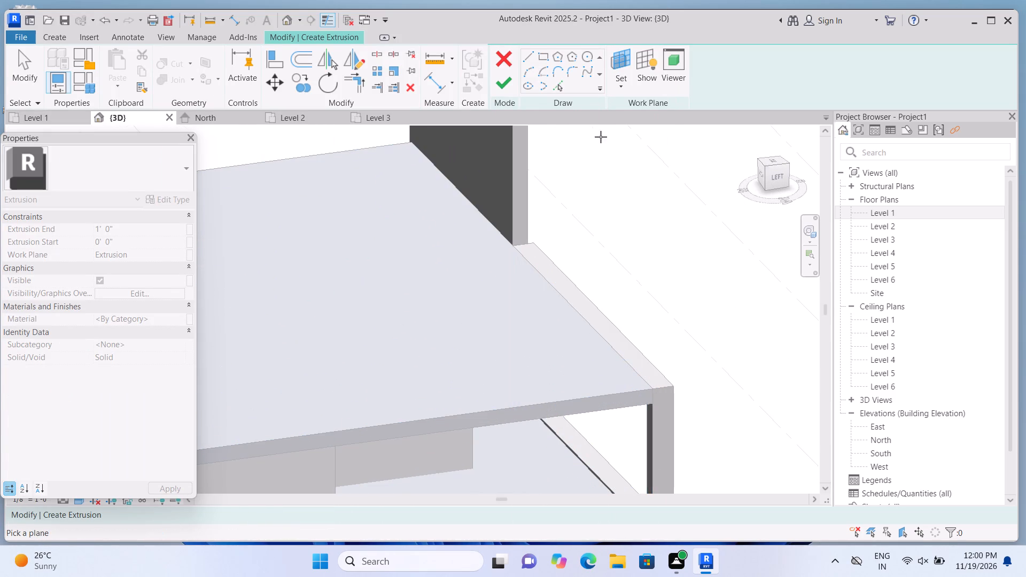
pyautogui.click(621, 74)
pyautogui.click(634, 123)
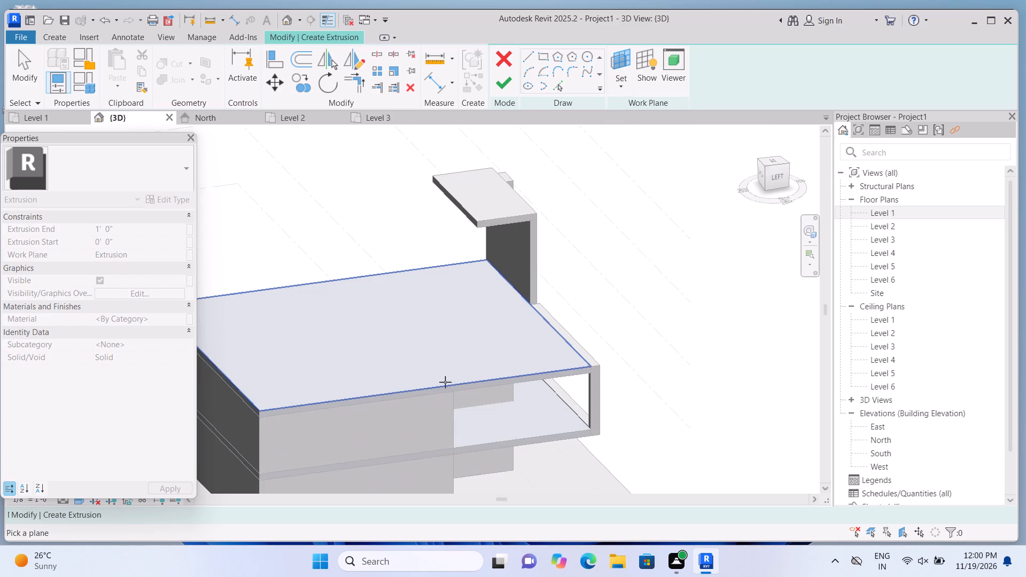
pyautogui.scroll(6, 494, 355)
pyautogui.click(494, 355)
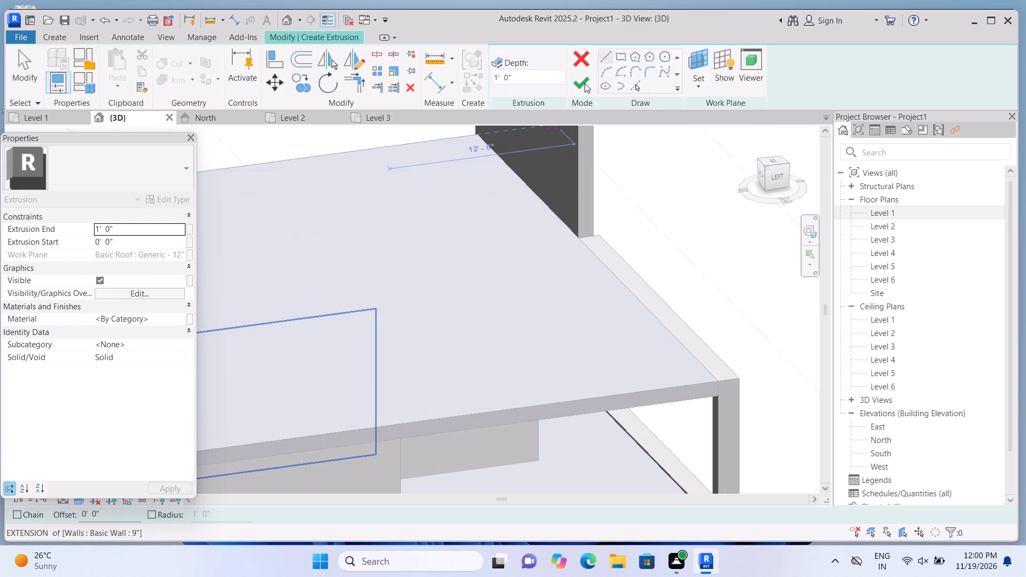
pyautogui.click(623, 52)
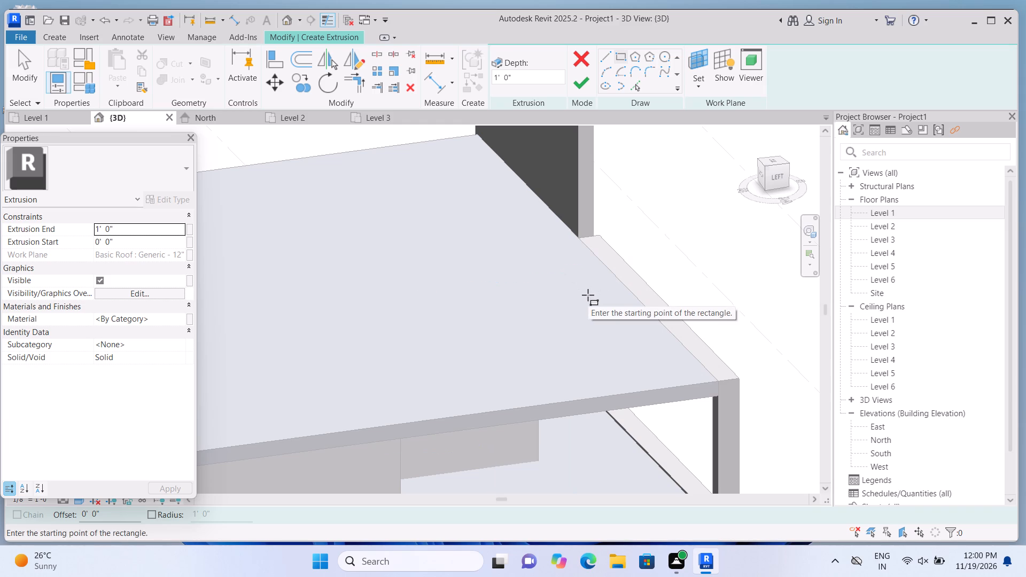
pyautogui.click(588, 295)
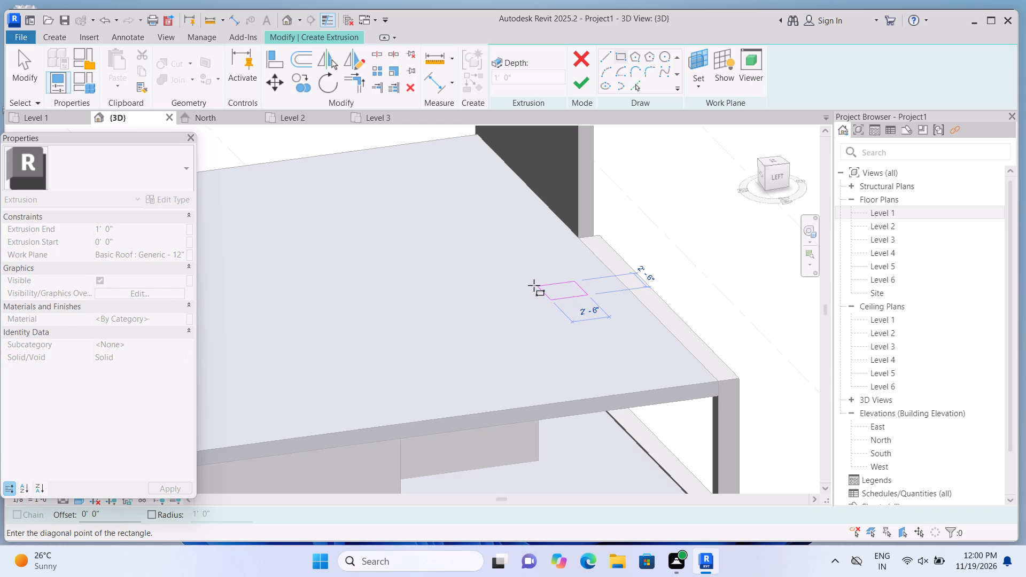
pyautogui.click(534, 285)
pyautogui.click(587, 82)
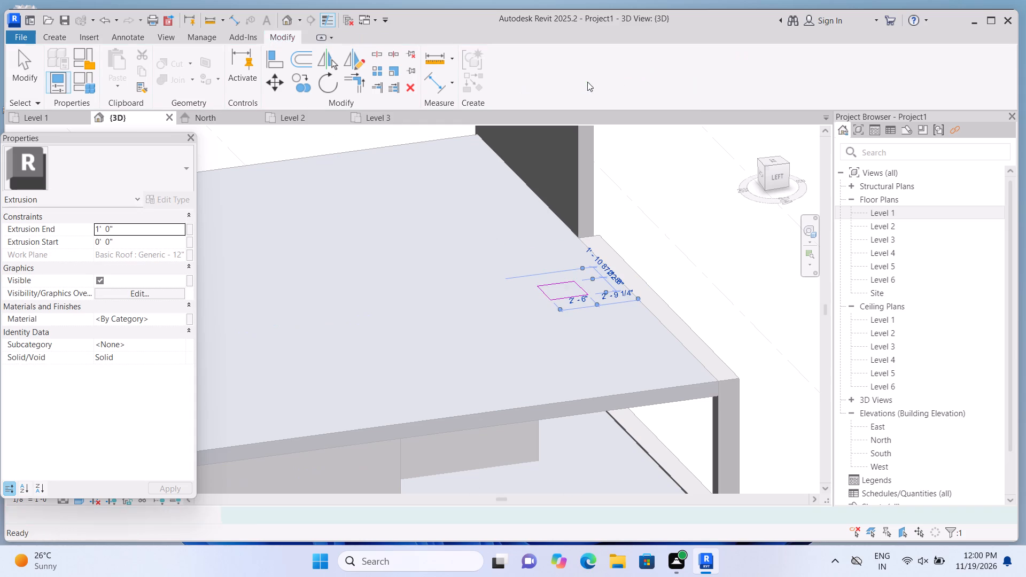
# Stretch the square extrusion on the roof upward into a column about 7'-7" tall.
pyautogui.scroll(2, 578, 199)
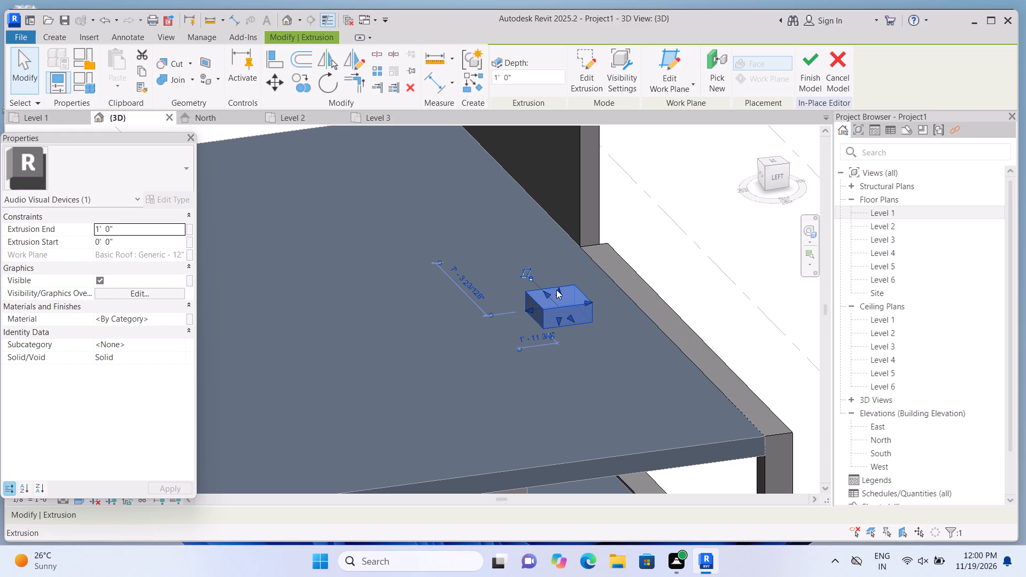
pyautogui.moveTo(556, 288); pyautogui.dragTo(557, 170)
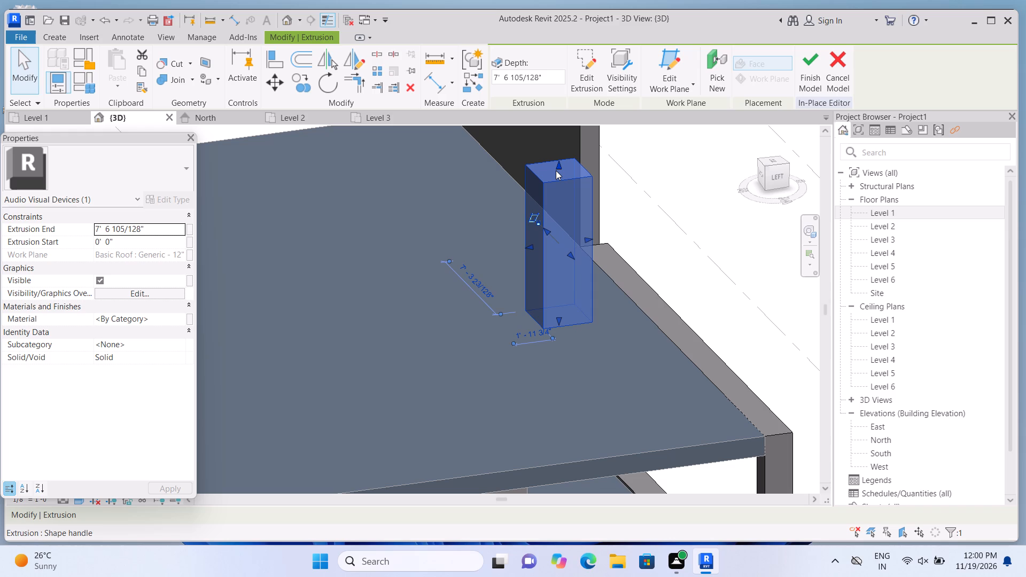
# Delete the square column extrusion standing on the roof beside the tall wall.
pyautogui.scroll(-7, 561, 190)
pyautogui.keyDown('shift'); pyautogui.moveTo(708, 324); pyautogui.dragTo(698, 326, button='middle'); pyautogui.keyUp('shift')
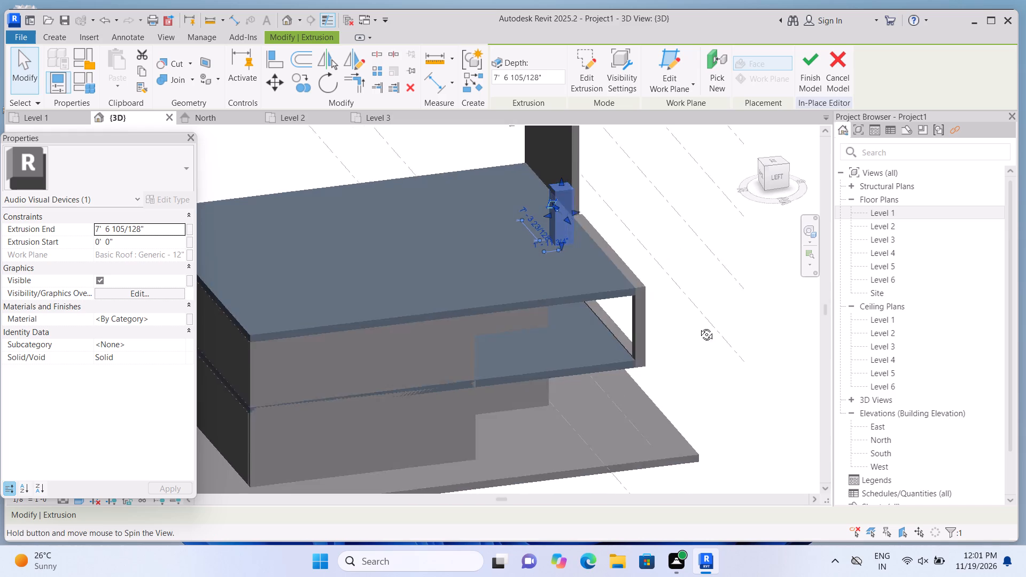
pyautogui.keyDown('shift'); pyautogui.moveTo(698, 326); pyautogui.dragTo(418, 304, button='middle'); pyautogui.keyUp('shift')
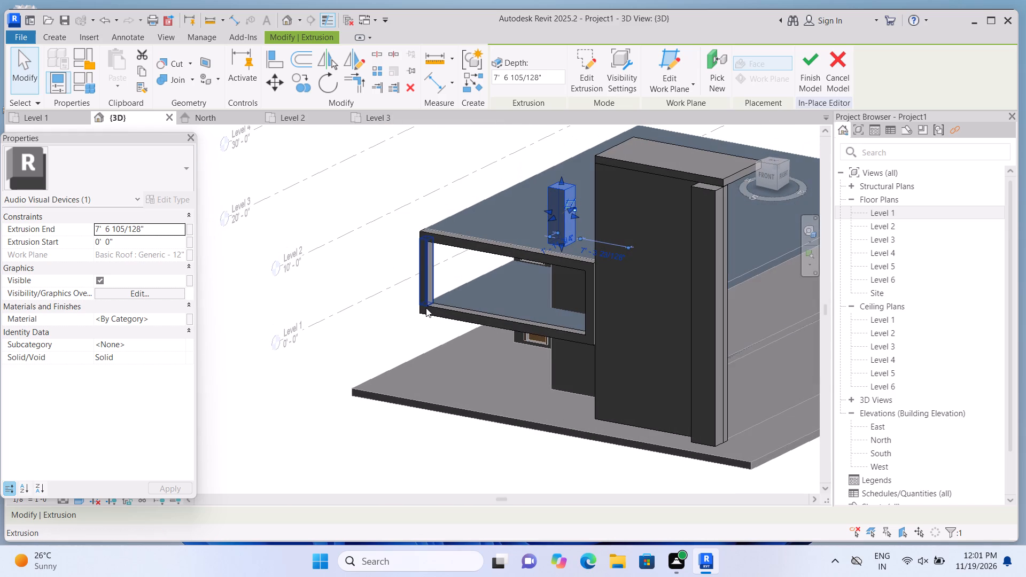
pyautogui.scroll(1, 499, 266)
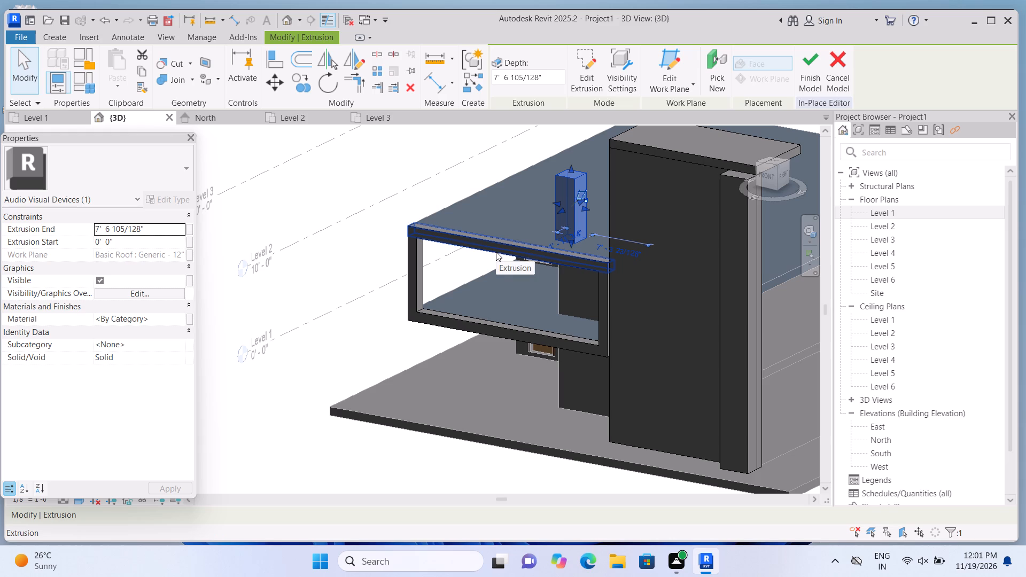
pyautogui.scroll(1, 515, 221)
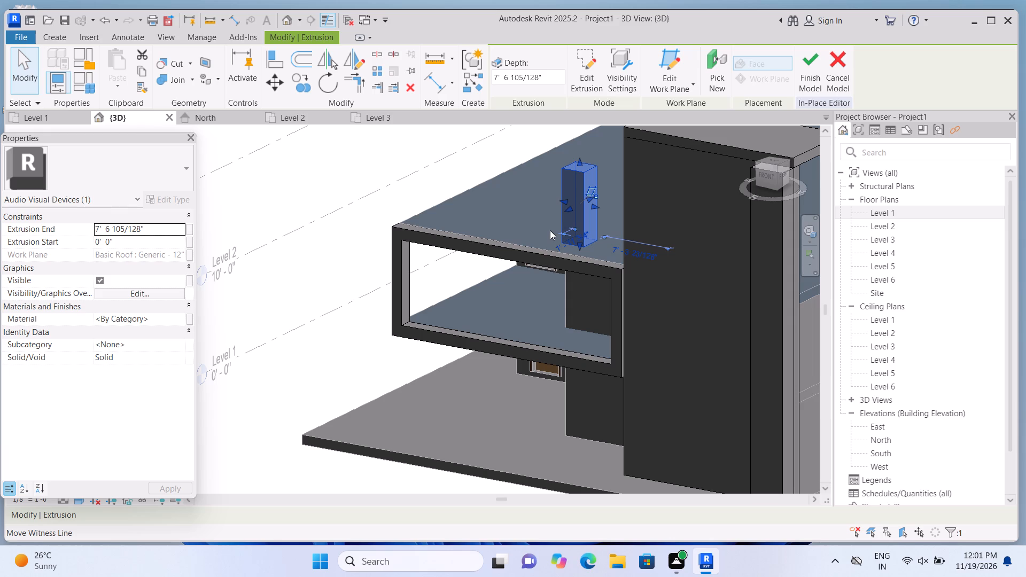
pyautogui.press('Delete')
# Create a 1' extrusion on the roof's top face from a small rectangle about 2'-6" wide at the front roof edge.
pyautogui.click(52, 33)
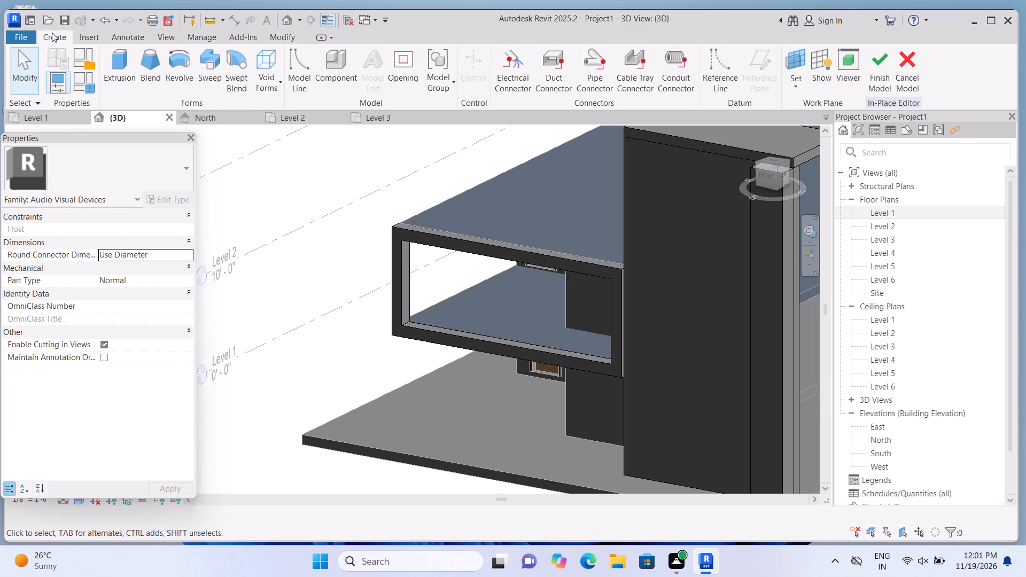
pyautogui.click(124, 54)
pyautogui.click(701, 83)
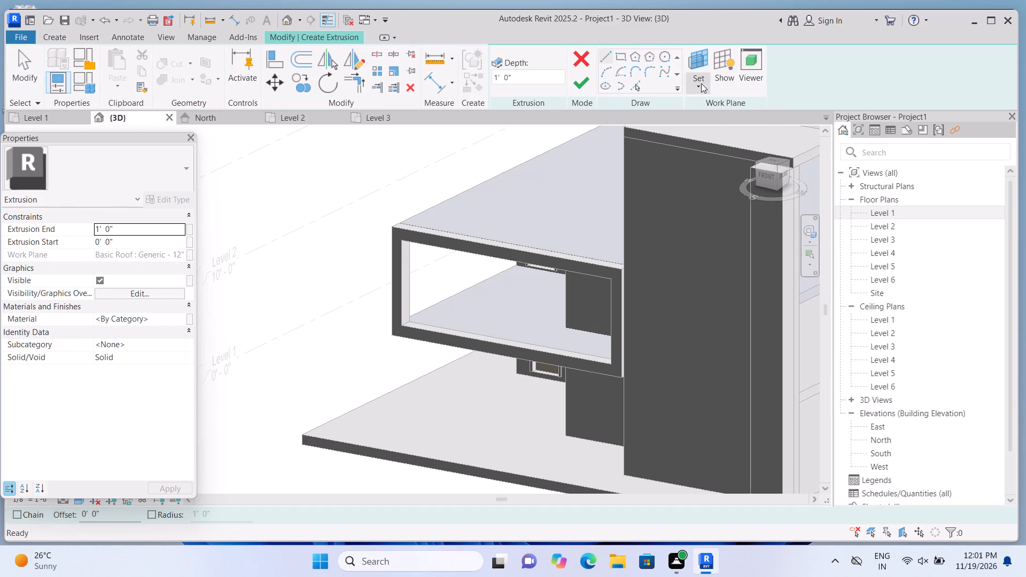
pyautogui.click(717, 131)
pyautogui.click(558, 238)
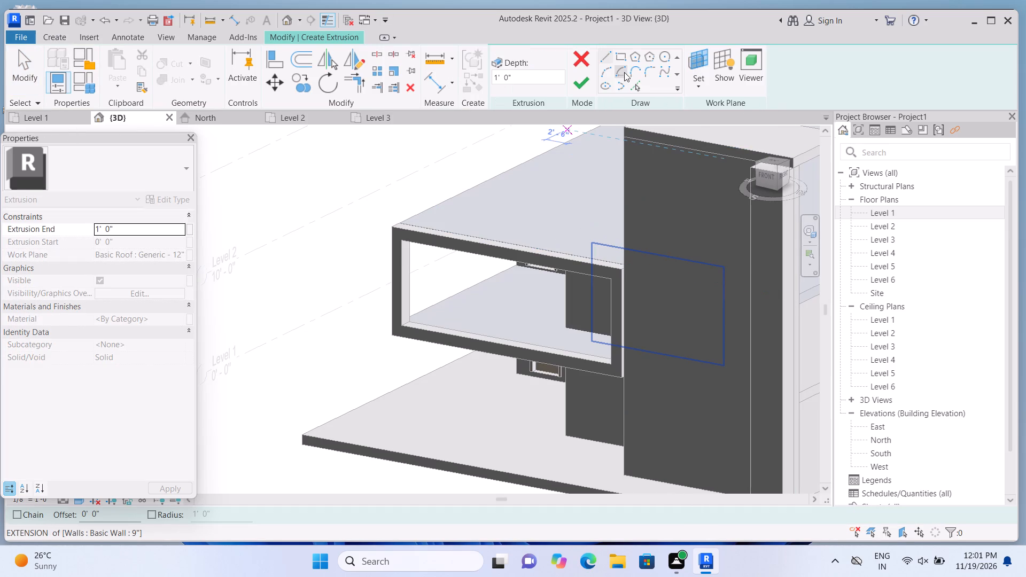
pyautogui.click(618, 57)
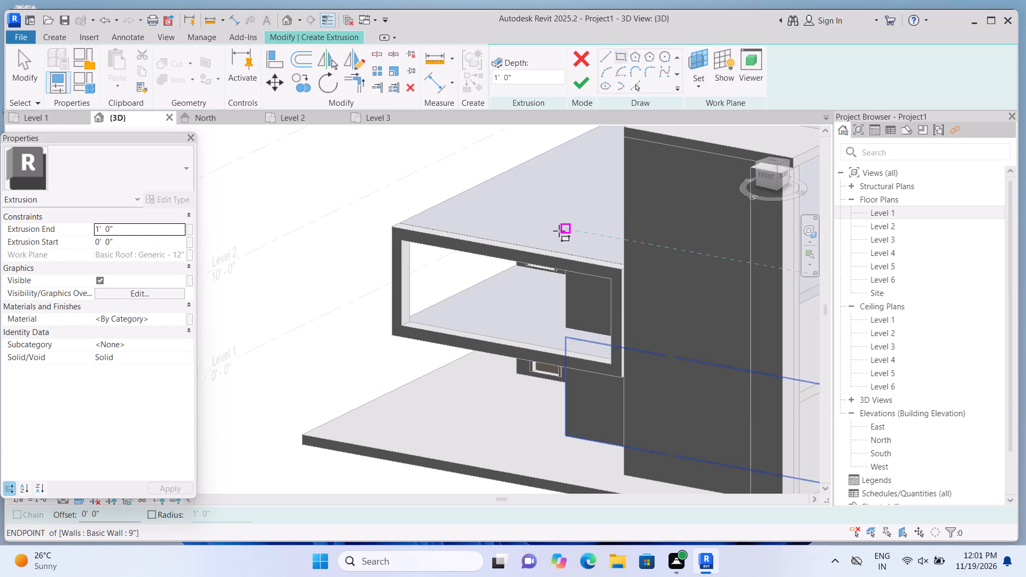
pyautogui.click(531, 246)
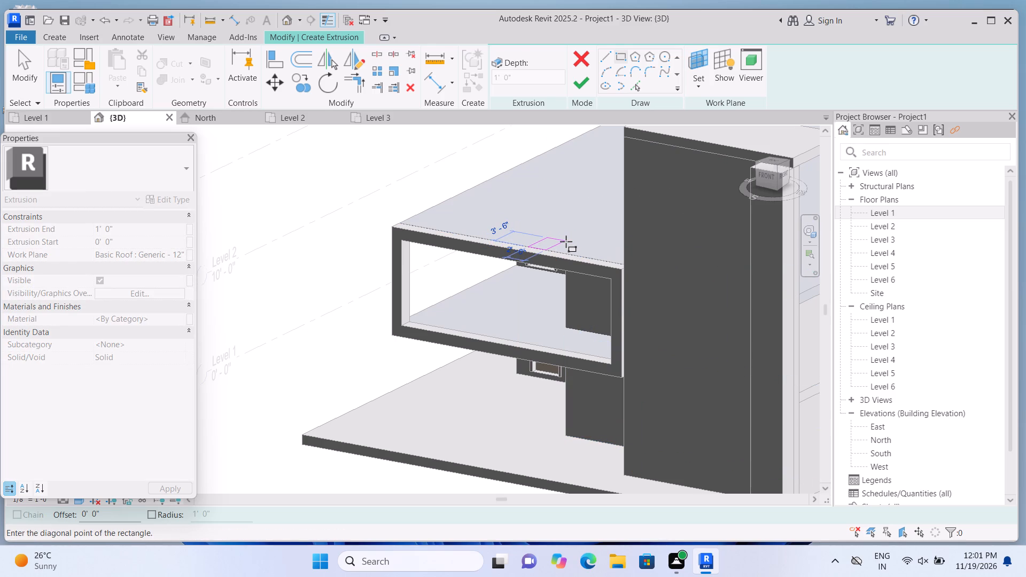
pyautogui.click(560, 244)
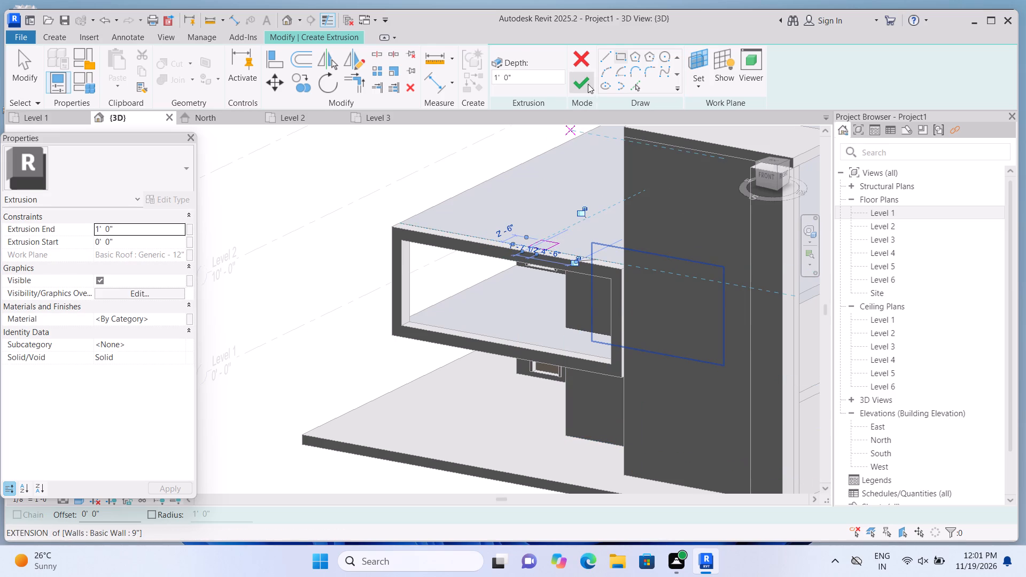
pyautogui.click(586, 79)
# Stretch the new extrusion at the front roof edge upward into a column about 10'-3 1/2" tall.
pyautogui.scroll(-1, 576, 222)
pyautogui.moveTo(547, 224); pyautogui.dragTo(548, 172)
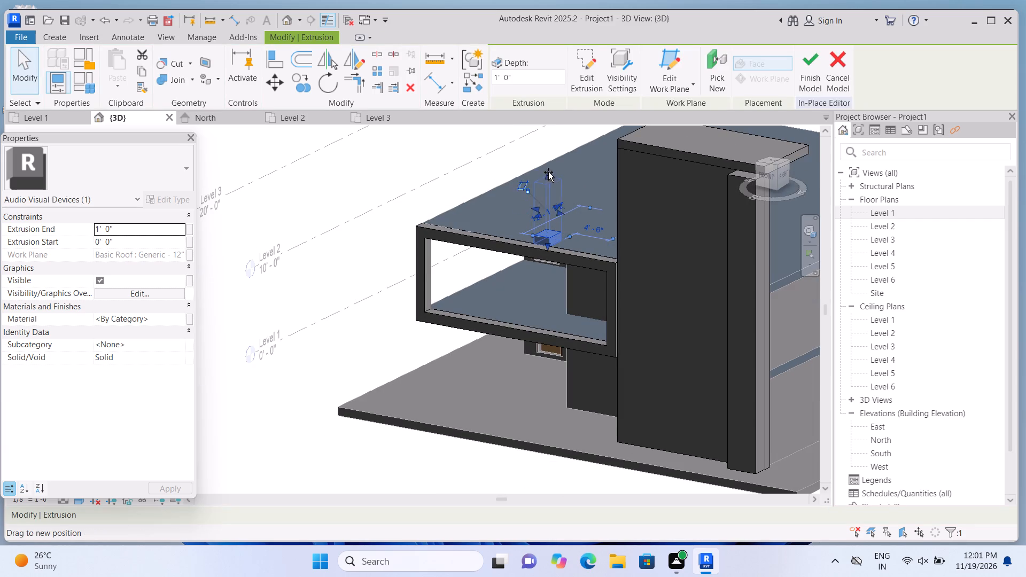
pyautogui.moveTo(548, 172); pyautogui.dragTo(548, 154)
pyautogui.scroll(-2, 548, 154)
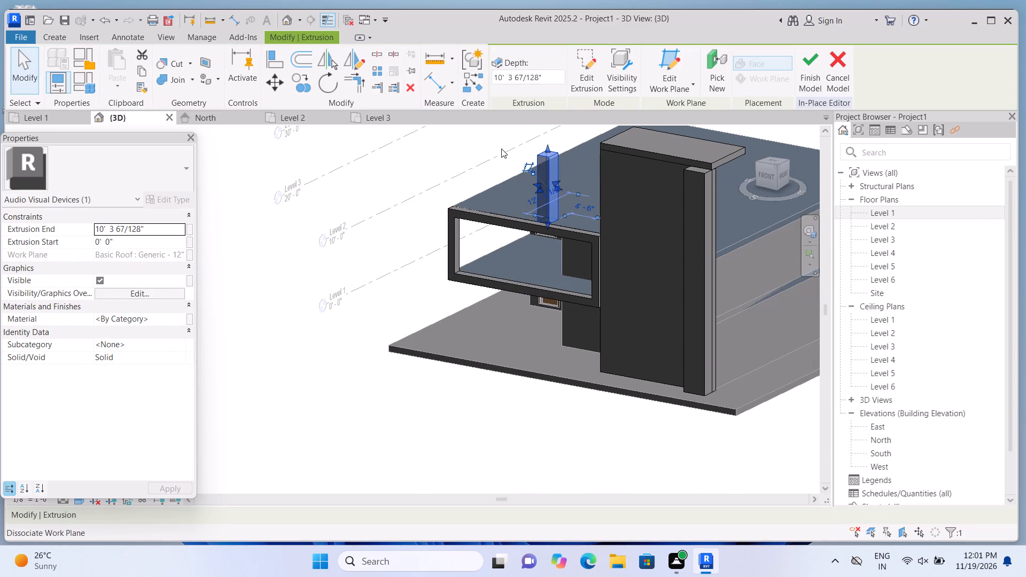
pyautogui.click(481, 149)
pyautogui.moveTo(471, 176); pyautogui.dragTo(474, 293, button='middle')
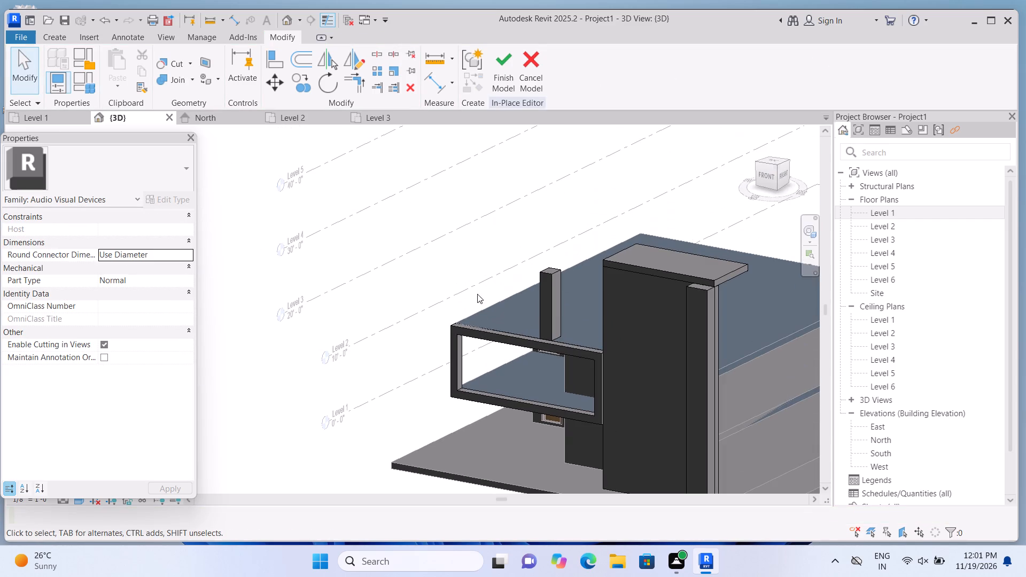
# Stretch the tall wall's top slab sideways past the roof column, to a length of about 30'-9".
pyautogui.scroll(1, 615, 323)
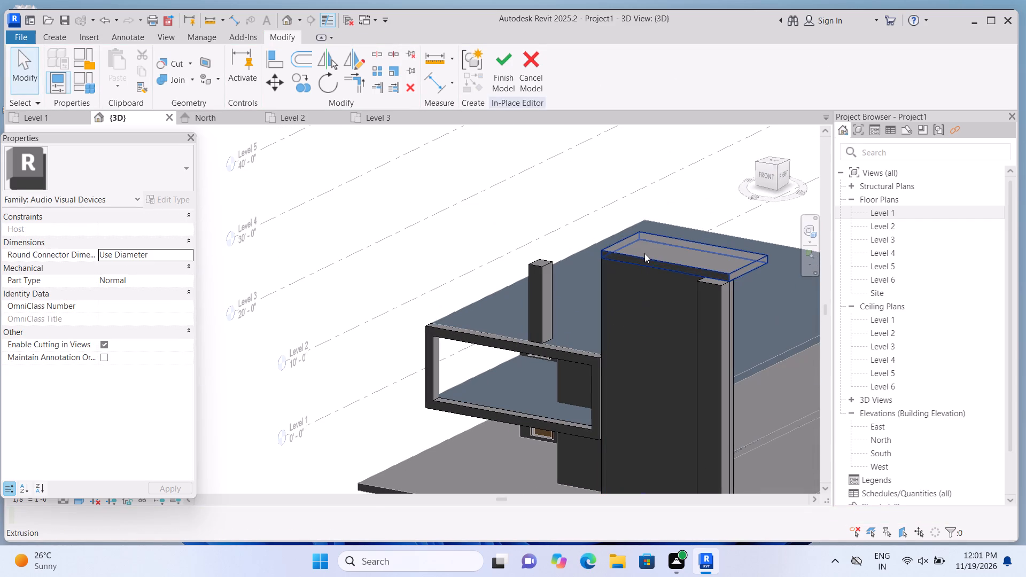
pyautogui.click(644, 253)
pyautogui.scroll(1, 642, 254)
pyautogui.moveTo(608, 238); pyautogui.dragTo(568, 232)
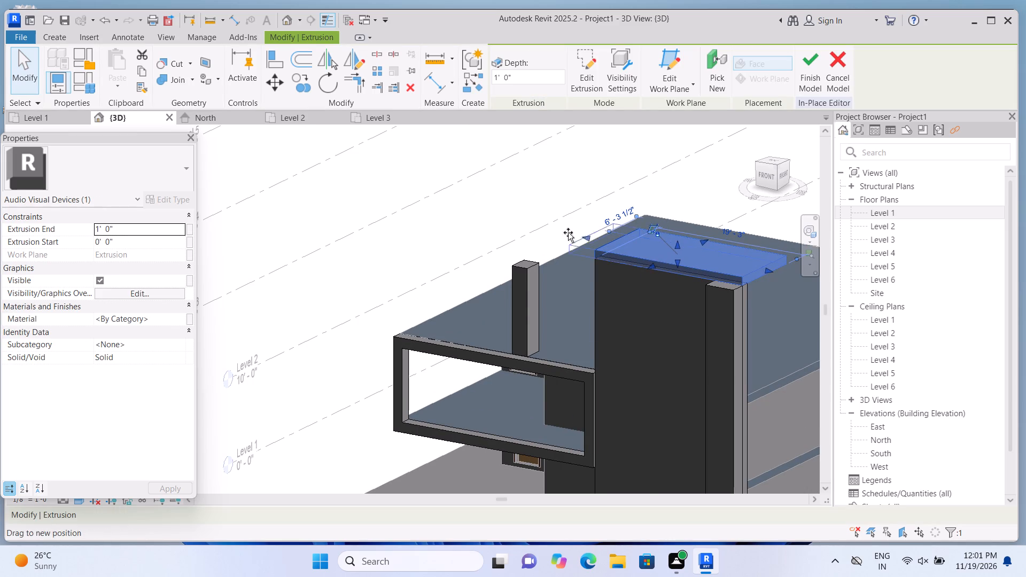
pyautogui.moveTo(568, 232); pyautogui.dragTo(505, 219)
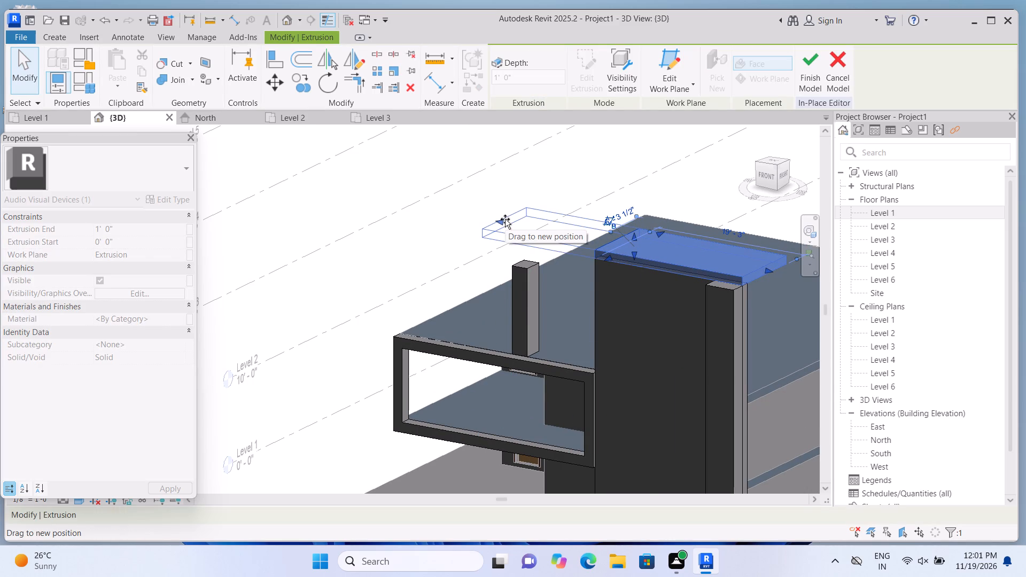
pyautogui.moveTo(505, 219); pyautogui.dragTo(523, 229)
pyautogui.scroll(1, 532, 237)
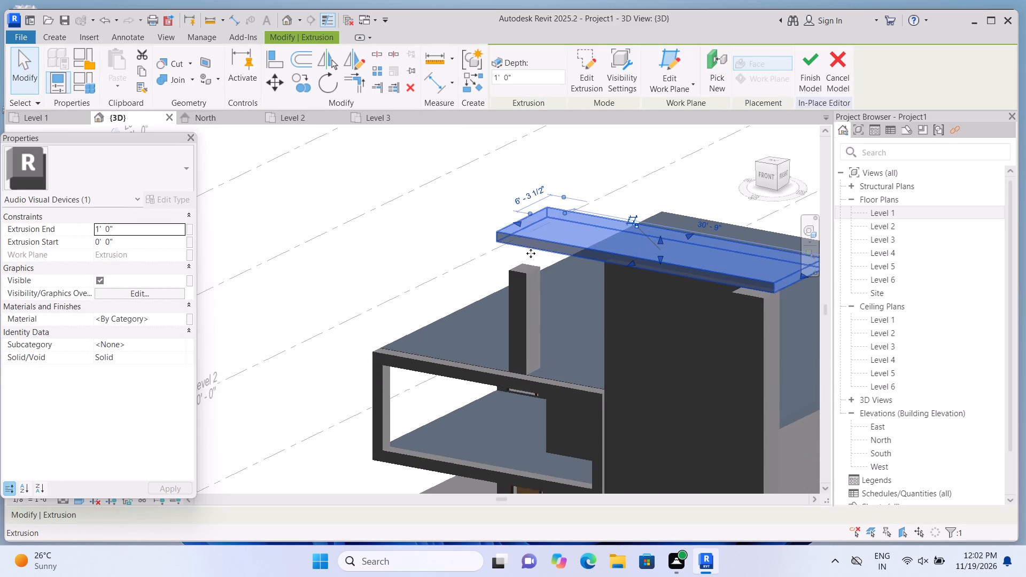
# Stretch the roof column upward to meet the extended slab, to a height of about 13'-4".
pyautogui.scroll(1, 531, 254)
pyautogui.click(525, 295)
pyautogui.moveTo(523, 264); pyautogui.dragTo(522, 258)
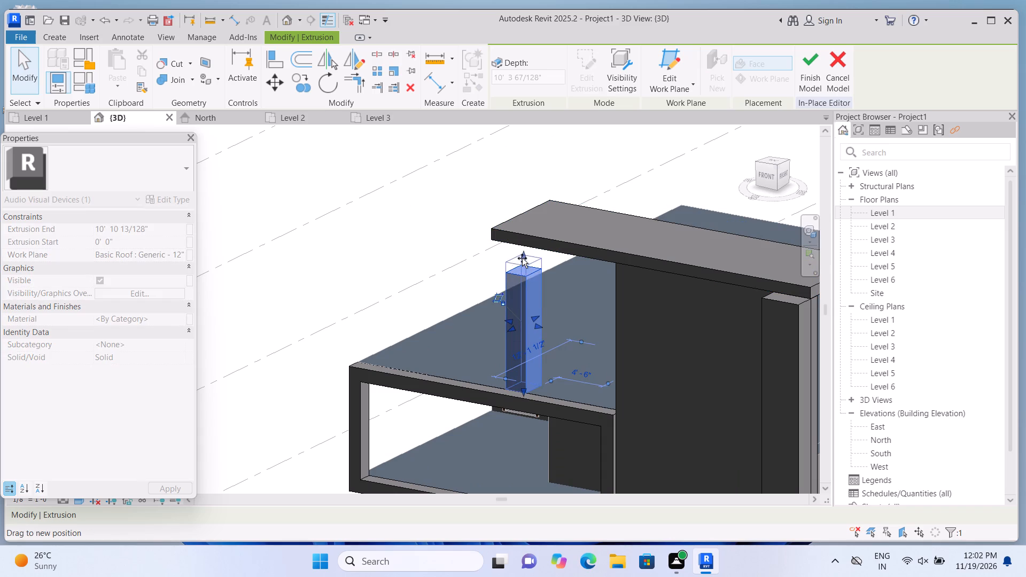
pyautogui.moveTo(522, 258); pyautogui.dragTo(526, 245)
pyautogui.scroll(-1, 526, 245)
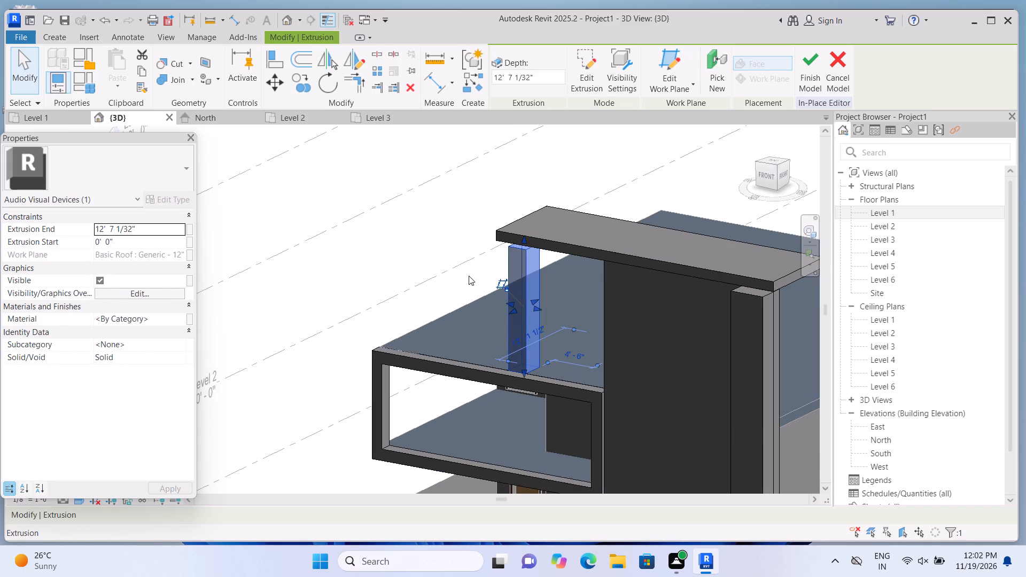
pyautogui.click(522, 238)
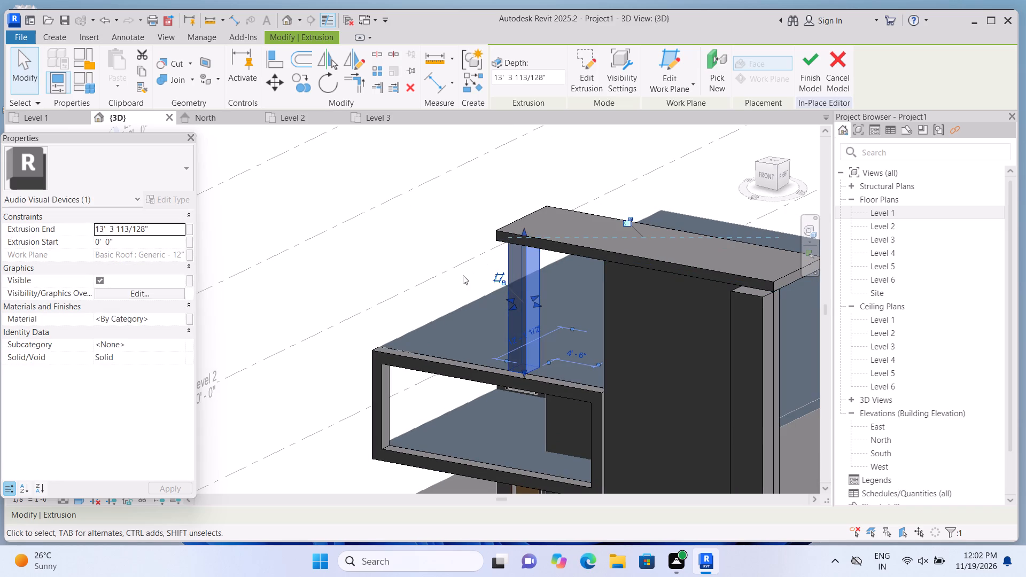
pyautogui.click(454, 284)
# Pull the top slab's front edge slightly forward to line up with the strip on the tall wall.
pyautogui.click(594, 239)
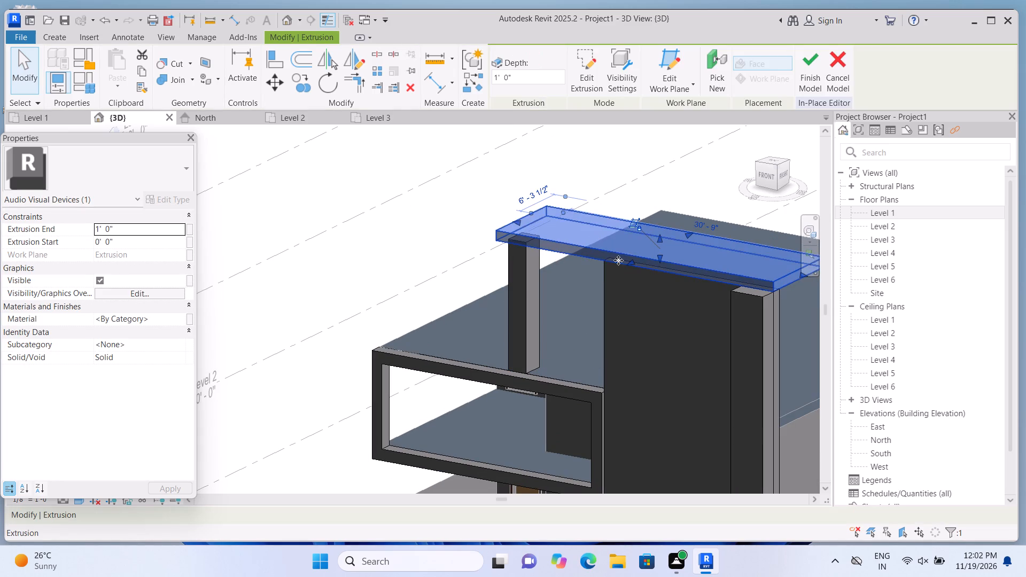
pyautogui.moveTo(631, 261); pyautogui.dragTo(626, 266)
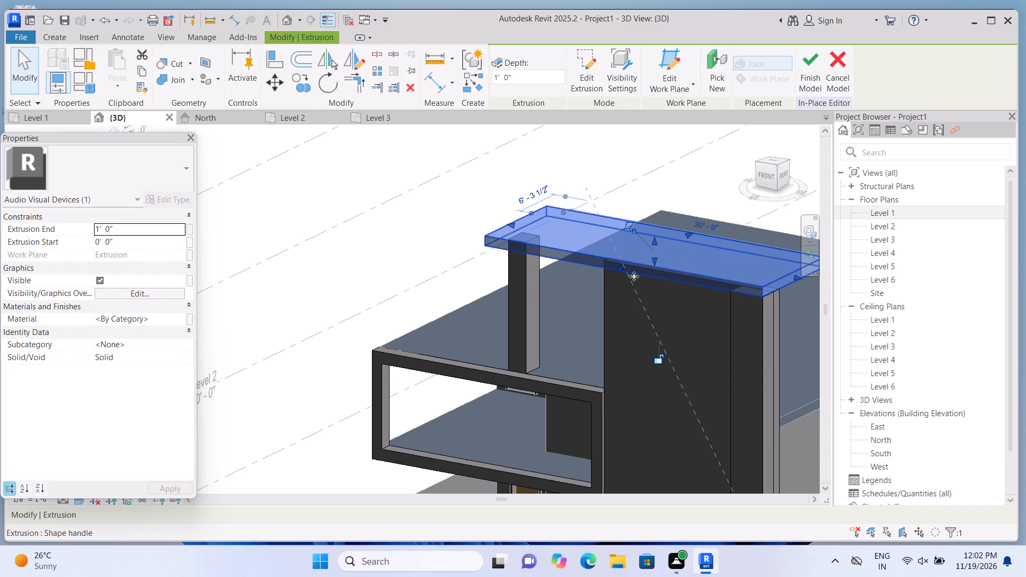
pyautogui.scroll(3, 815, 291)
pyautogui.scroll(-2, 760, 320)
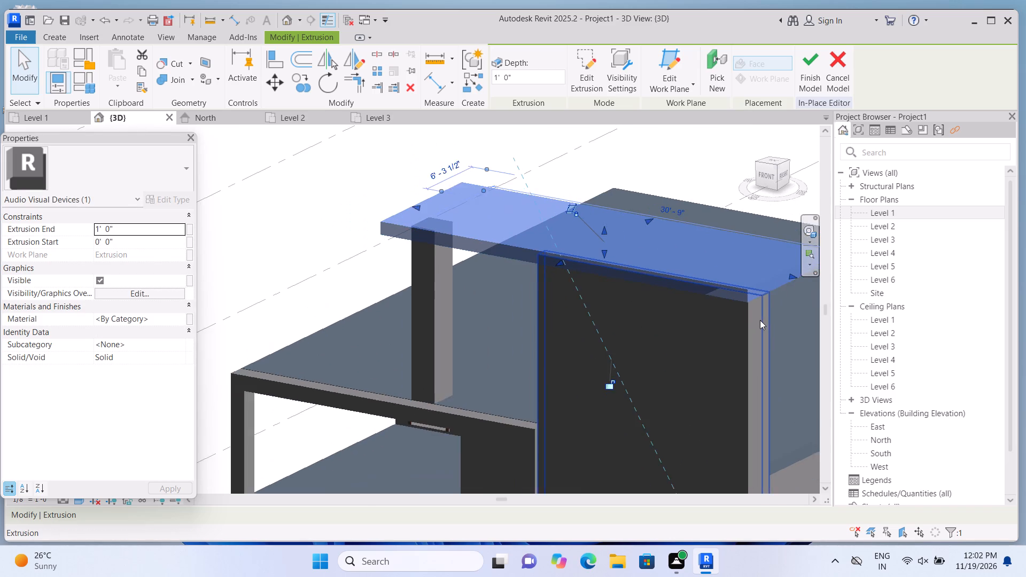
pyautogui.scroll(-1, 760, 320)
pyautogui.click(401, 239)
# Examine the extended slab, roof column and tall wall from the front and both sides.
pyautogui.scroll(-5, 401, 239)
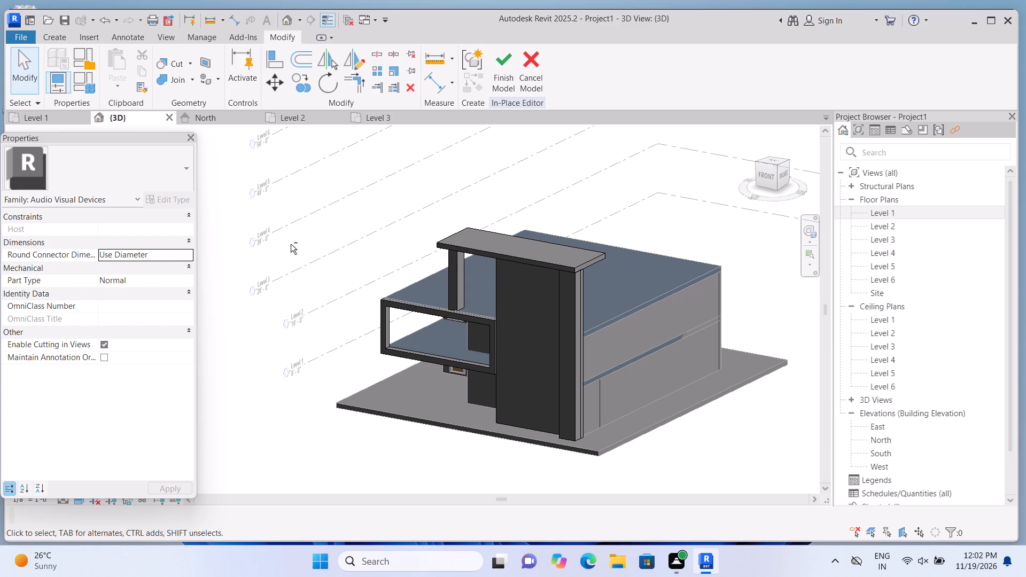
pyautogui.keyDown('shift'); pyautogui.moveTo(317, 292); pyautogui.dragTo(379, 318, button='middle'); pyautogui.keyUp('shift')
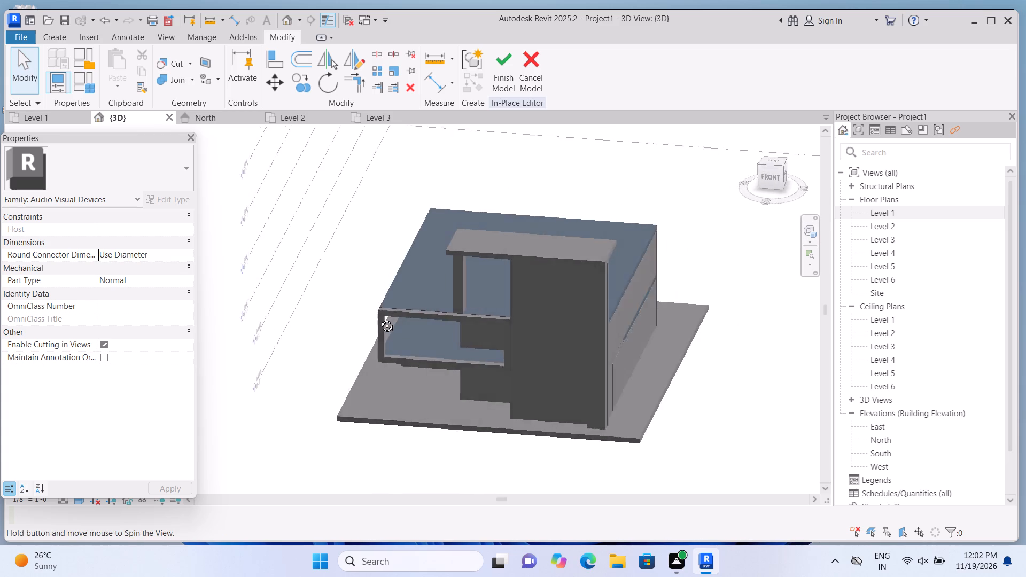
pyautogui.keyDown('shift'); pyautogui.moveTo(379, 318); pyautogui.dragTo(491, 316, button='middle'); pyautogui.keyUp('shift')
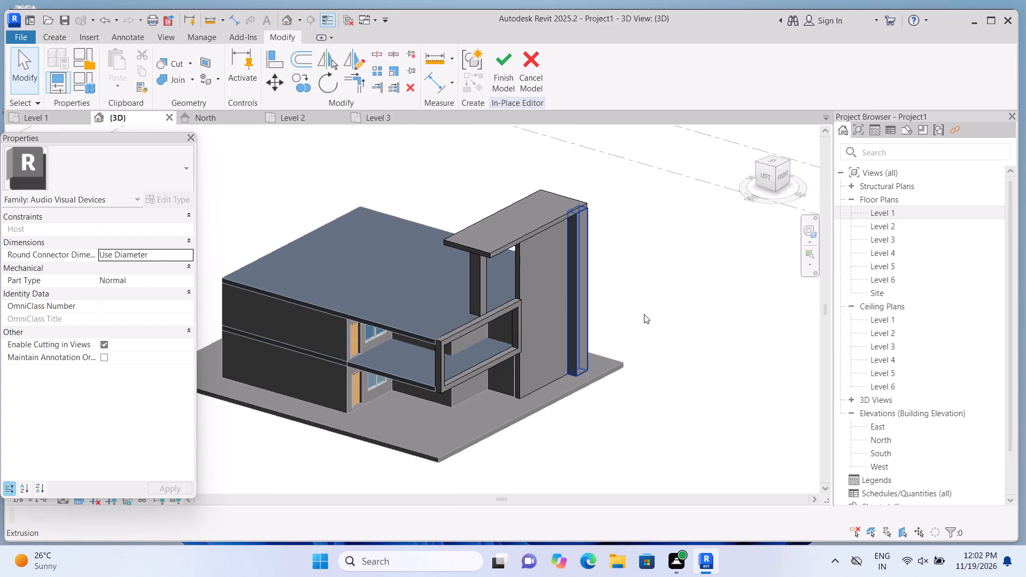
pyautogui.keyDown('shift'); pyautogui.moveTo(642, 311); pyautogui.dragTo(629, 302, button='middle'); pyautogui.keyUp('shift')
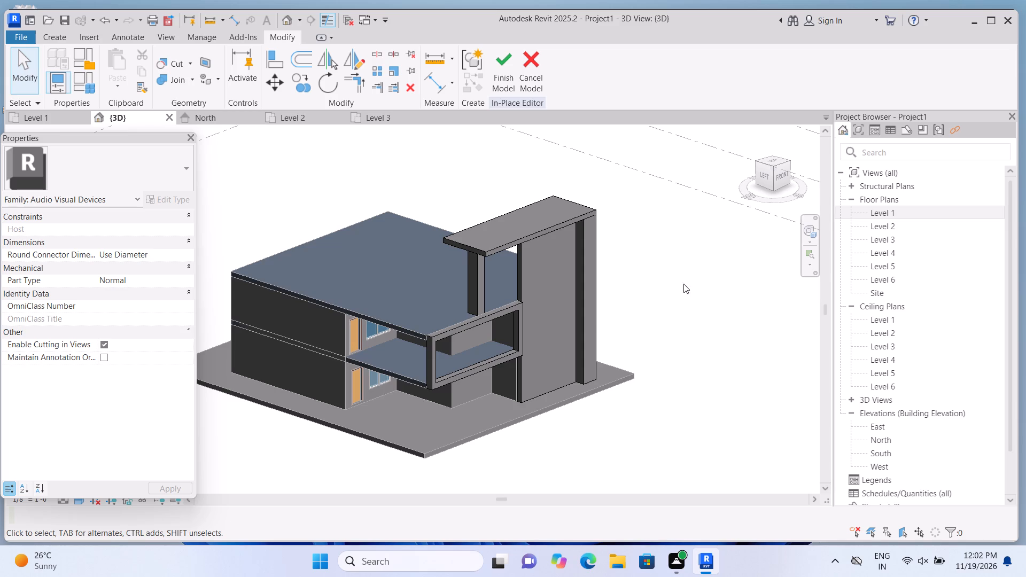
pyautogui.scroll(5, 626, 236)
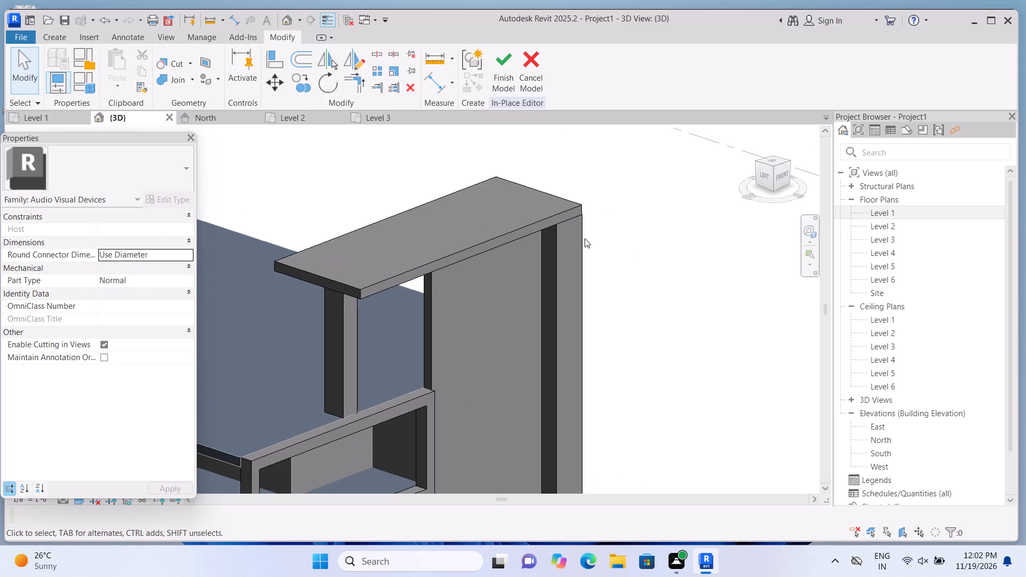
pyautogui.keyDown('shift'); pyautogui.moveTo(670, 276); pyautogui.dragTo(648, 294, button='middle'); pyautogui.keyUp('shift')
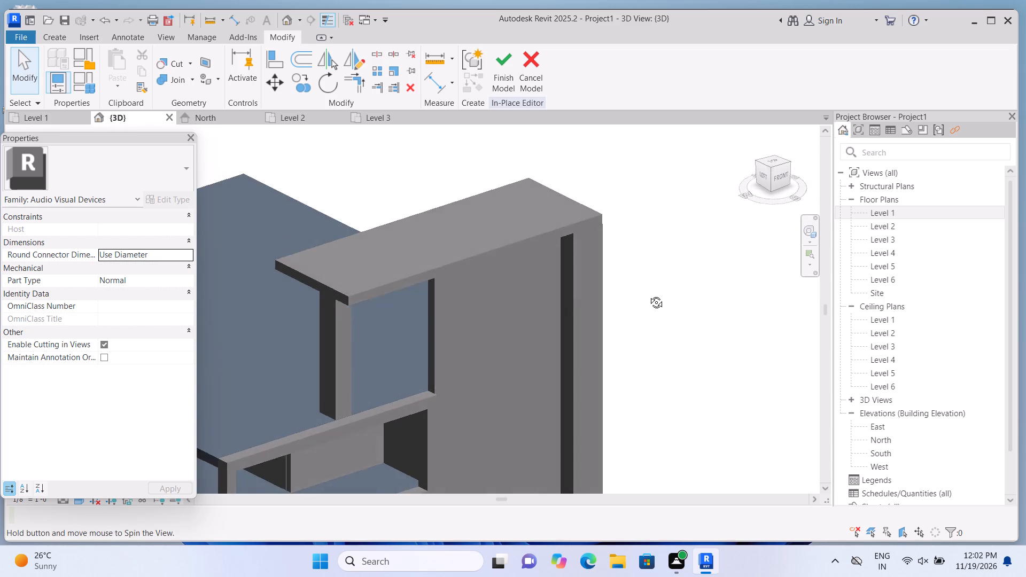
pyautogui.keyDown('shift'); pyautogui.moveTo(648, 294); pyautogui.dragTo(480, 341, button='middle'); pyautogui.keyUp('shift')
pyautogui.scroll(-5, 523, 269)
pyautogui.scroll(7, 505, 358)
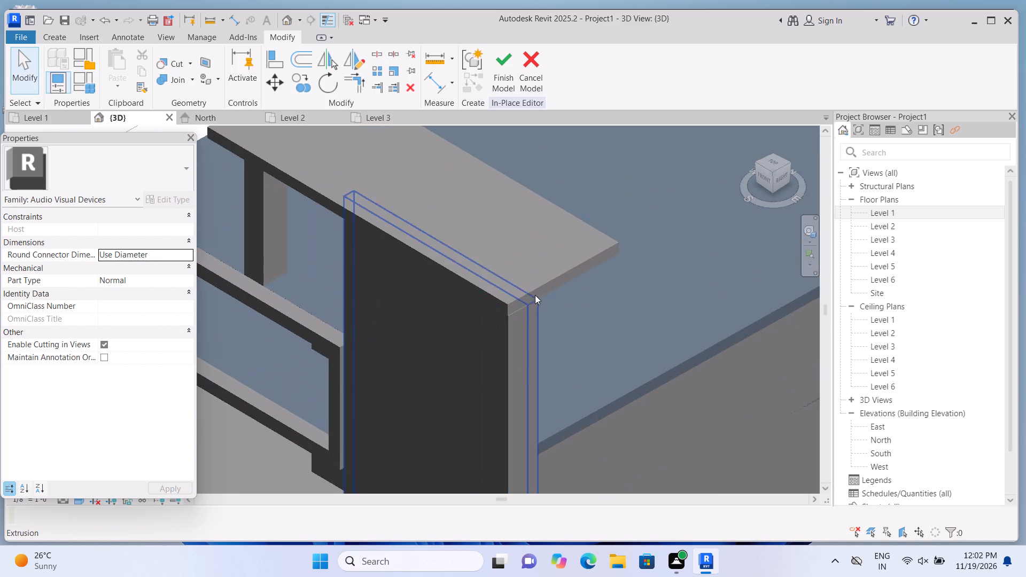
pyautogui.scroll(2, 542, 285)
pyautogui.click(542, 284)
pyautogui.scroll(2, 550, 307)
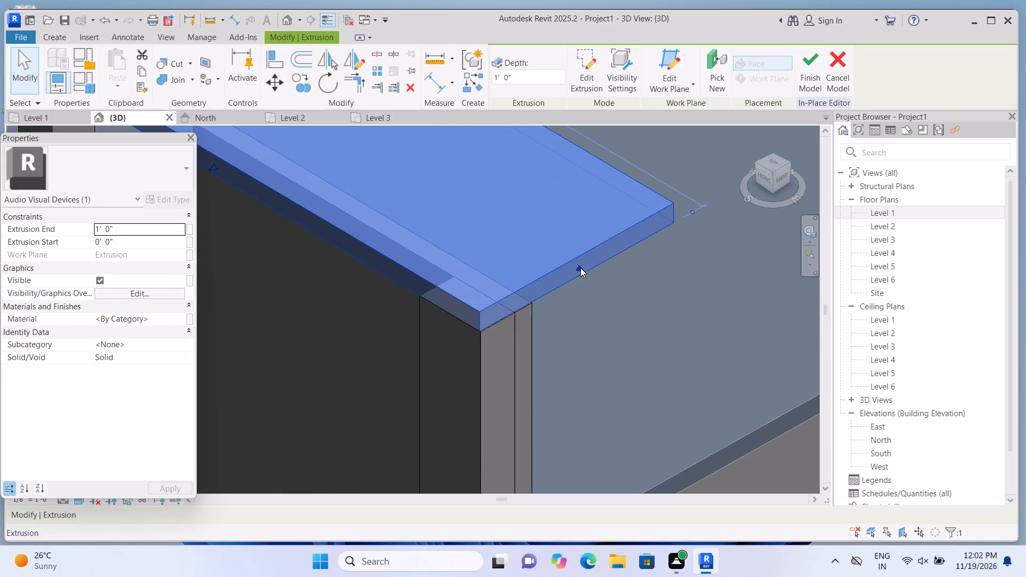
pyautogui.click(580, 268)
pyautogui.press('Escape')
# Adjust the top slab's end beyond the roof column, bringing the slab to about 30'-9 1/2" long.
pyautogui.scroll(-3, 570, 344)
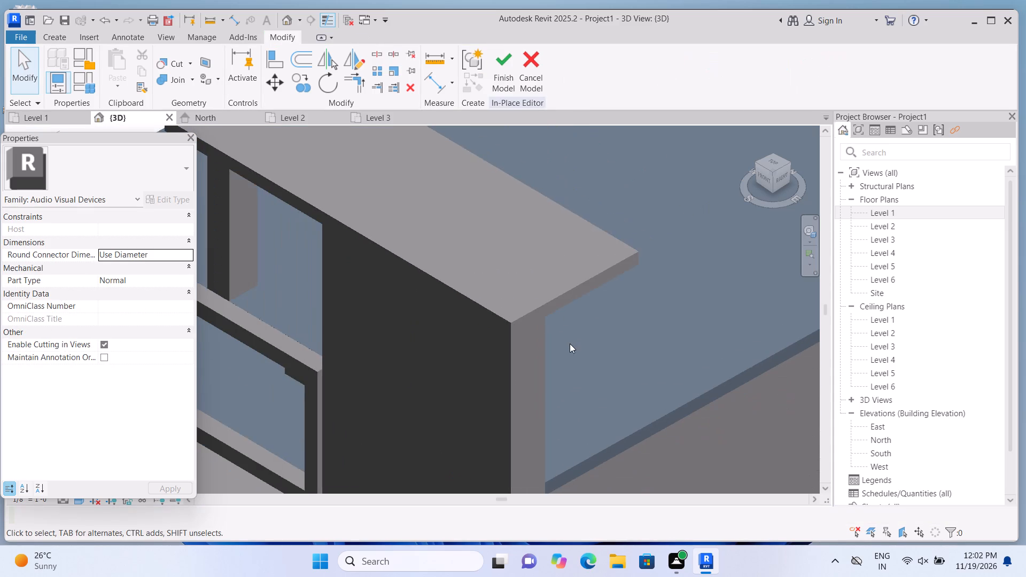
pyautogui.scroll(-2, 571, 345)
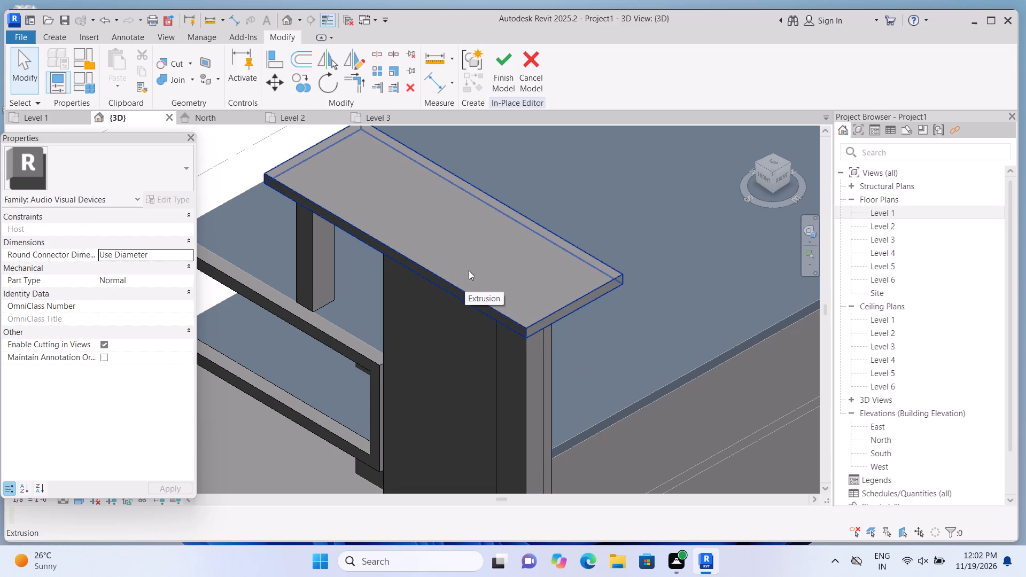
pyautogui.click(302, 170)
pyautogui.scroll(1, 302, 170)
pyautogui.moveTo(310, 142); pyautogui.dragTo(320, 150)
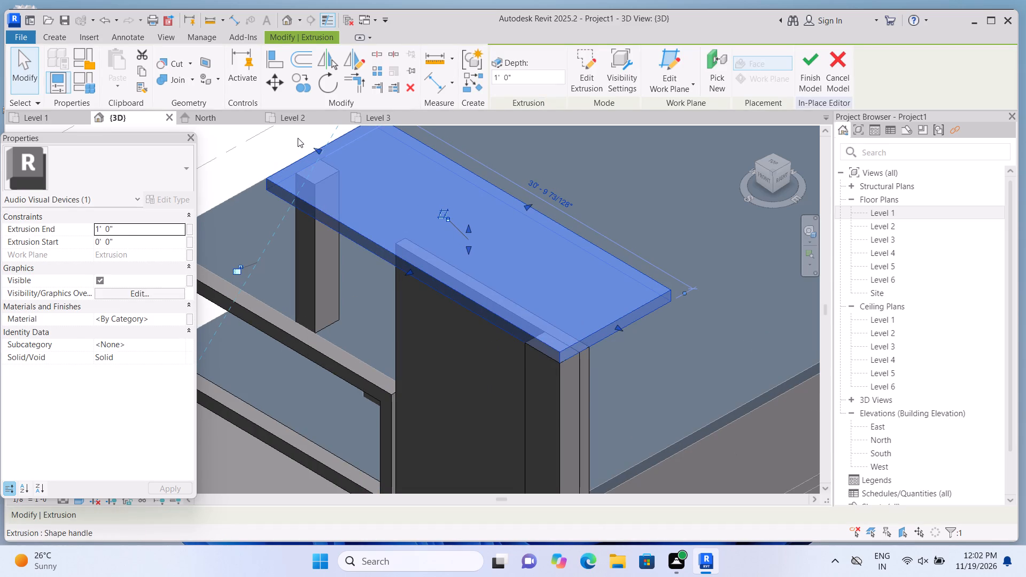
# Thicken the top slab upward to an extrusion depth of about 2'-6 5/8".
pyautogui.click(298, 138)
pyautogui.scroll(-1, 298, 138)
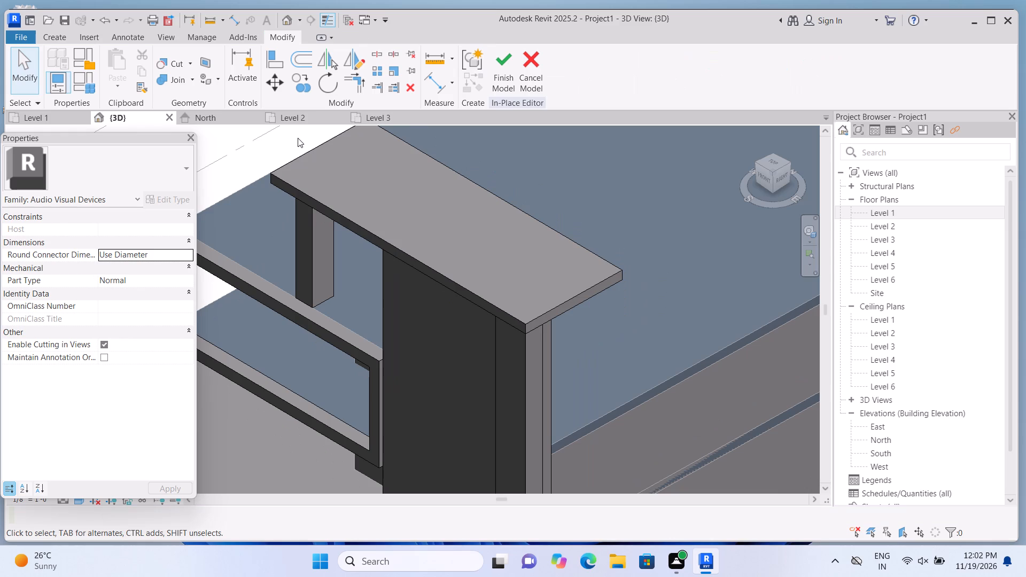
pyautogui.scroll(-1, 308, 141)
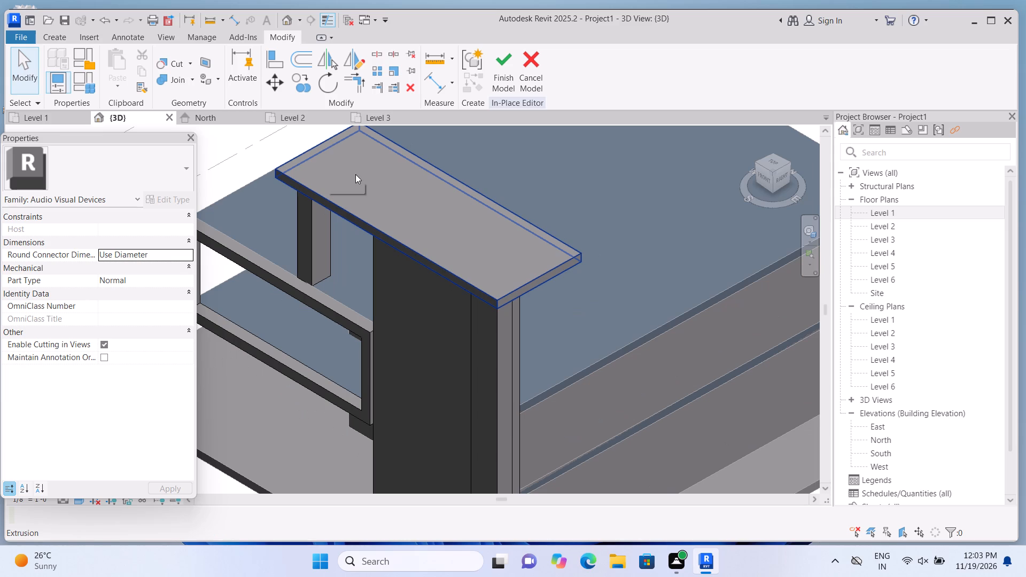
pyautogui.scroll(-1, 355, 174)
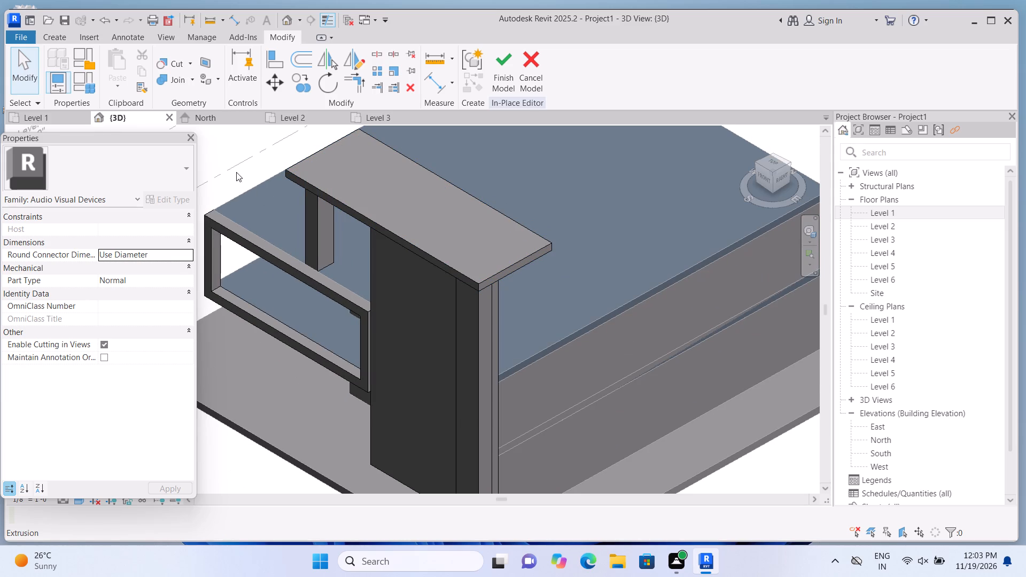
pyautogui.scroll(-2, 250, 176)
pyautogui.keyDown('shift'); pyautogui.middleClick(203, 171); pyautogui.keyUp('shift')
pyautogui.keyDown('shift'); pyautogui.middleClick(242, 194); pyautogui.keyUp('shift')
pyautogui.keyDown('shift'); pyautogui.moveTo(212, 171); pyautogui.dragTo(223, 179, button='middle'); pyautogui.keyUp('shift')
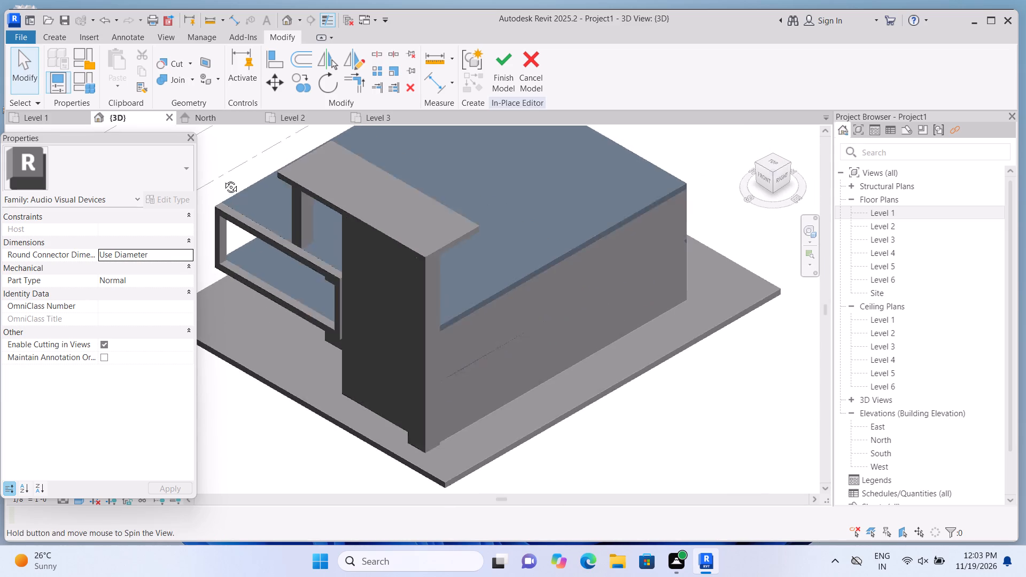
pyautogui.keyDown('shift'); pyautogui.moveTo(223, 179); pyautogui.dragTo(395, 220, button='middle'); pyautogui.keyUp('shift')
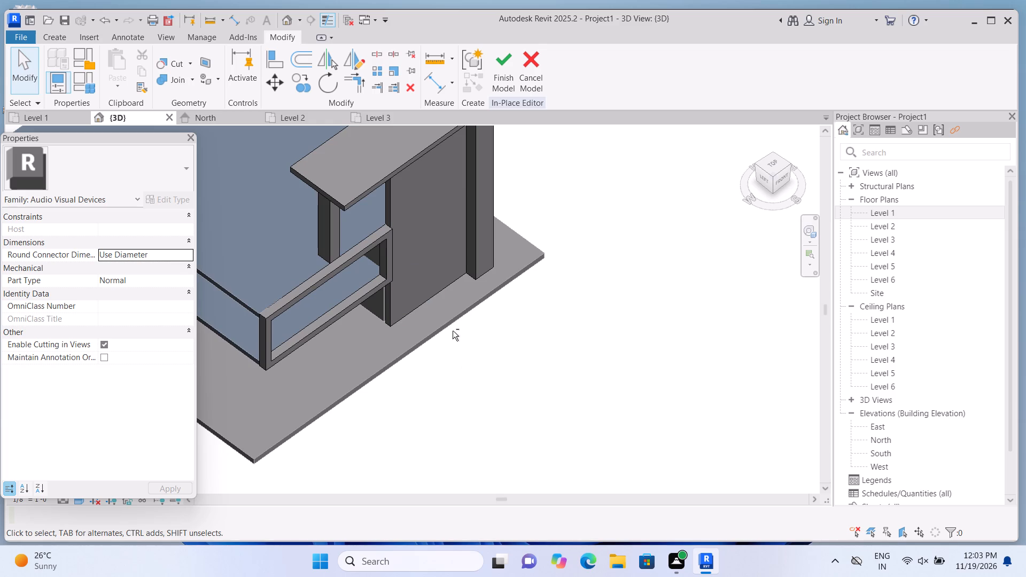
pyautogui.keyDown('shift'); pyautogui.moveTo(461, 404); pyautogui.dragTo(447, 241, button='middle'); pyautogui.keyUp('shift')
pyautogui.keyDown('shift'); pyautogui.scroll(-1, 460, 404); pyautogui.keyUp('shift')
pyautogui.keyDown('shift'); pyautogui.scroll(1, 447, 241); pyautogui.keyUp('shift')
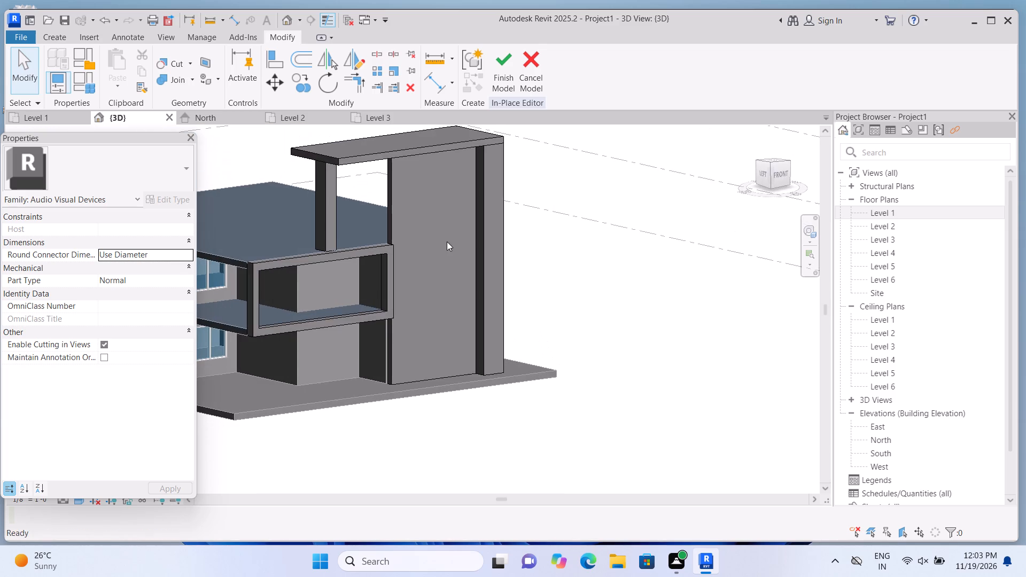
pyautogui.keyDown('shift'); pyautogui.middleClick(468, 466); pyautogui.keyUp('shift')
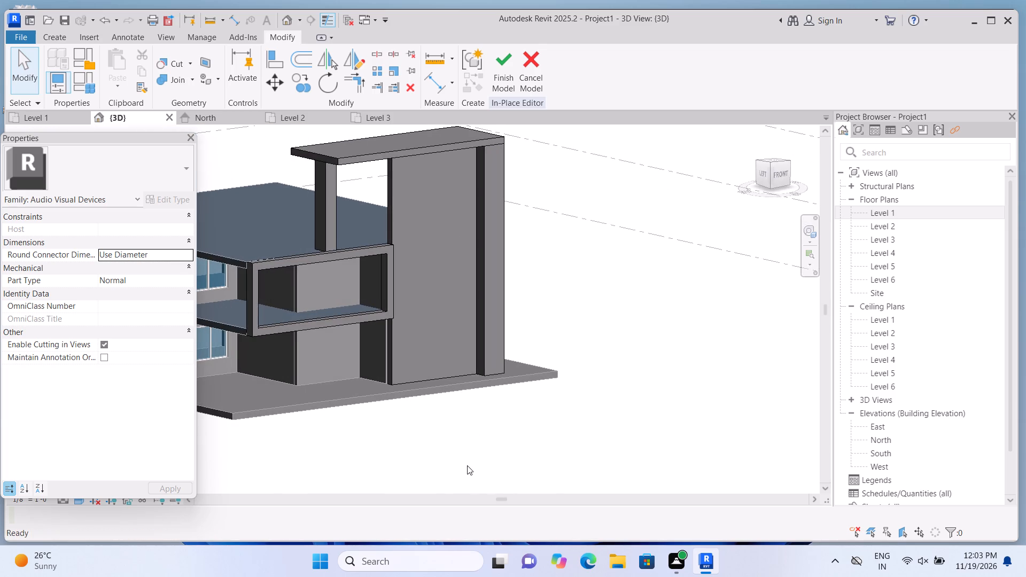
pyautogui.moveTo(467, 465); pyautogui.dragTo(498, 495, button='middle')
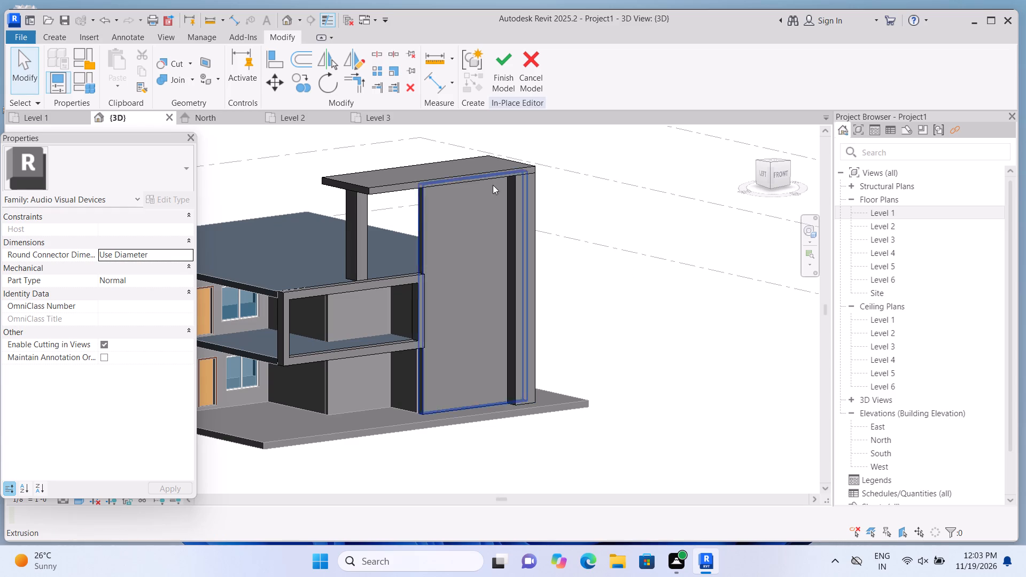
pyautogui.click(469, 162)
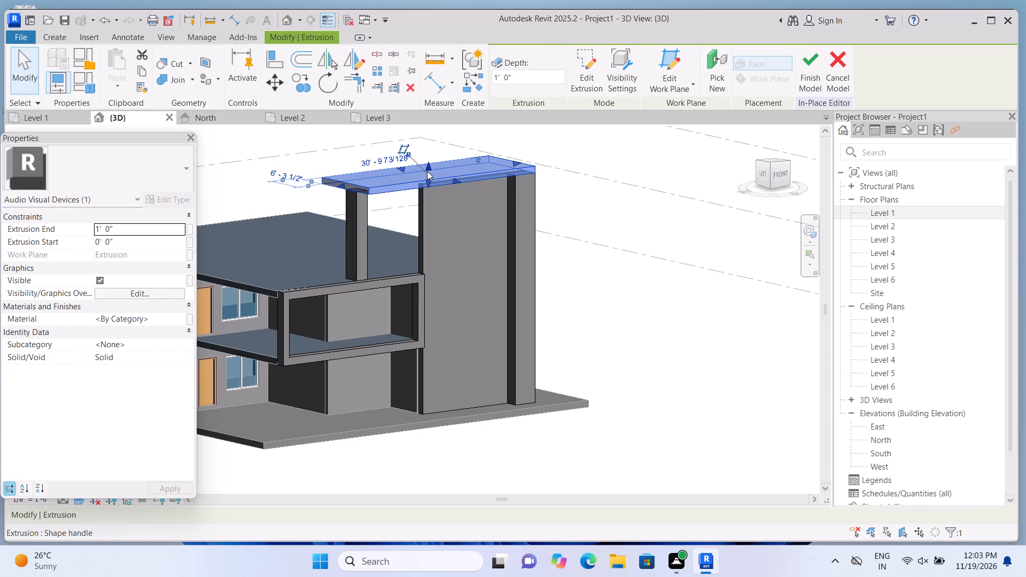
pyautogui.click(427, 166)
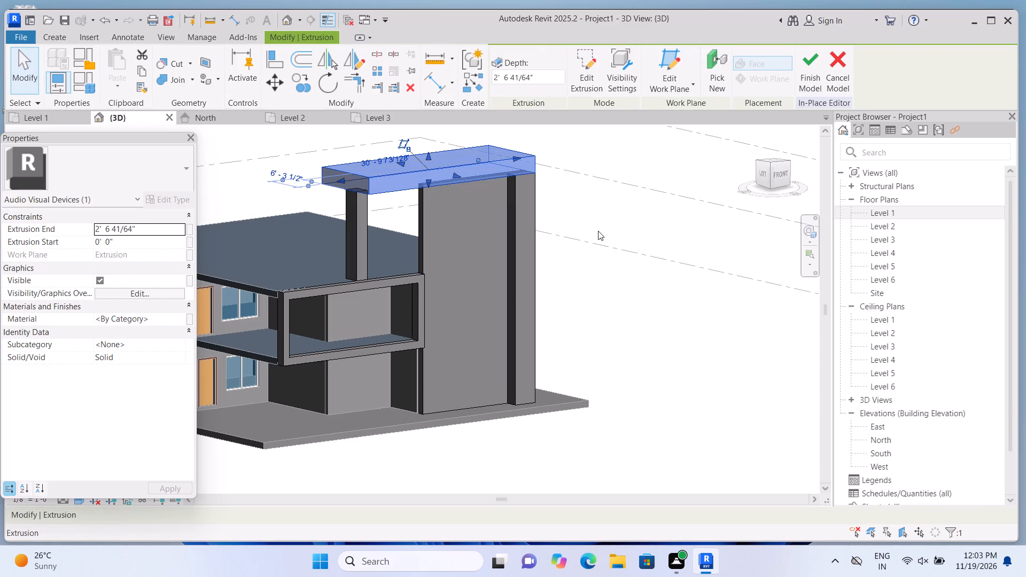
pyautogui.click(598, 231)
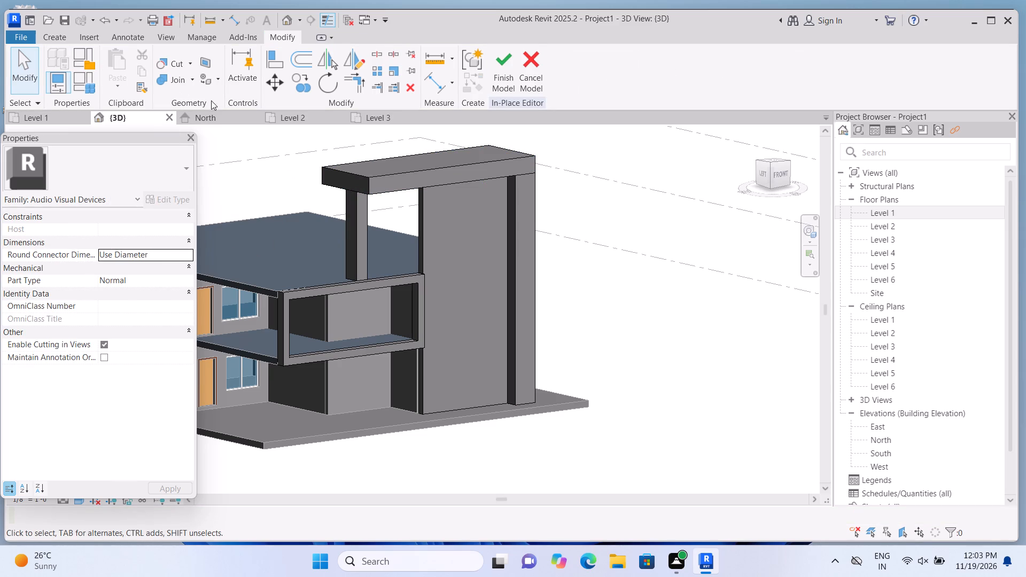
# Join the geometry of the thickened top slab with the full-height strip on the tall wall.
pyautogui.click(194, 79)
pyautogui.click(197, 97)
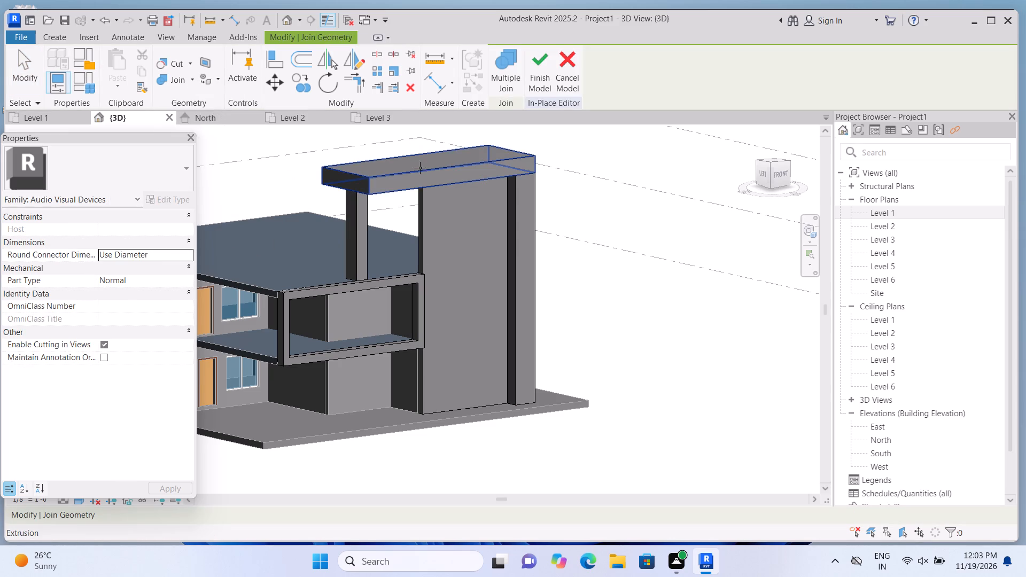
pyautogui.click(427, 169)
pyautogui.click(515, 221)
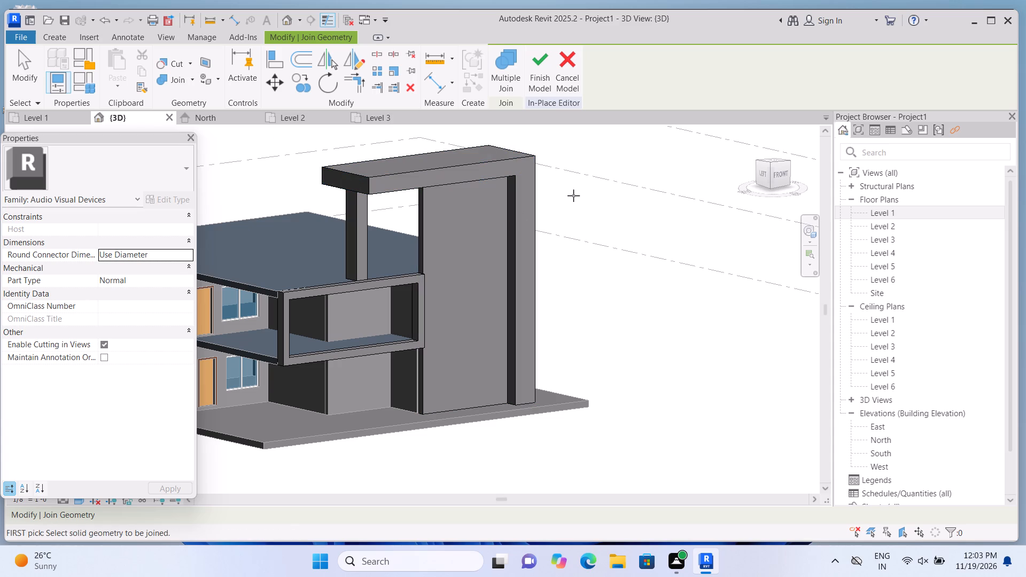
# Begin a new solid extrusion with its work plane set on the top face of the joined slab.
pyautogui.scroll(-1, 573, 196)
pyautogui.moveTo(573, 196); pyautogui.dragTo(582, 231, button='middle')
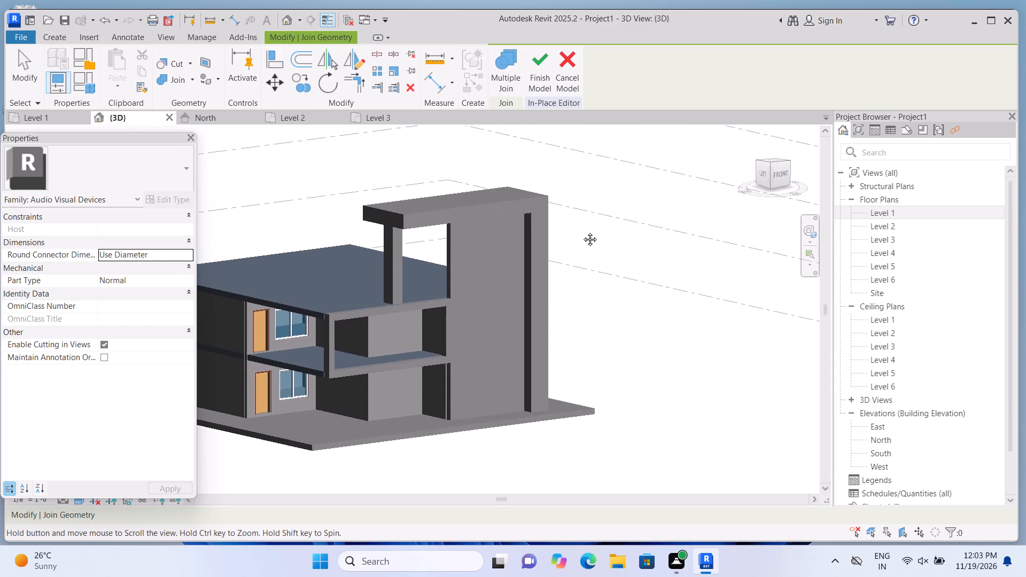
pyautogui.moveTo(582, 231); pyautogui.dragTo(582, 232, button='middle')
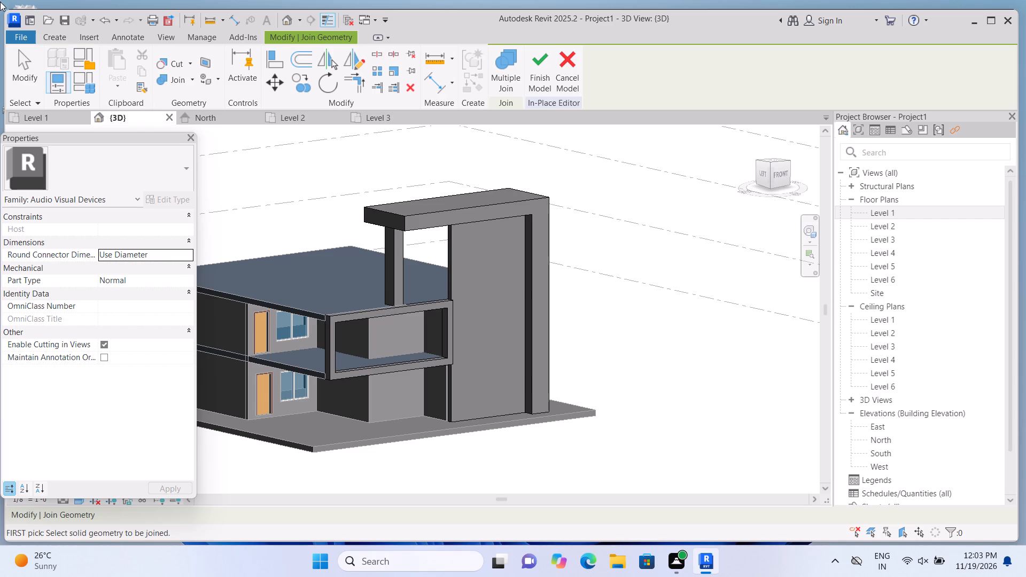
pyautogui.click(61, 35)
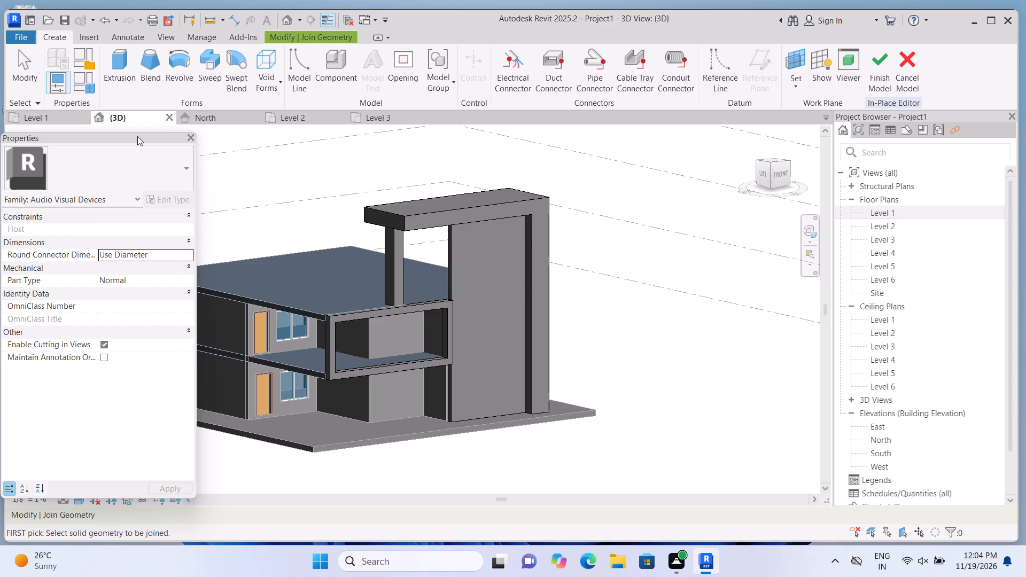
pyautogui.click(123, 74)
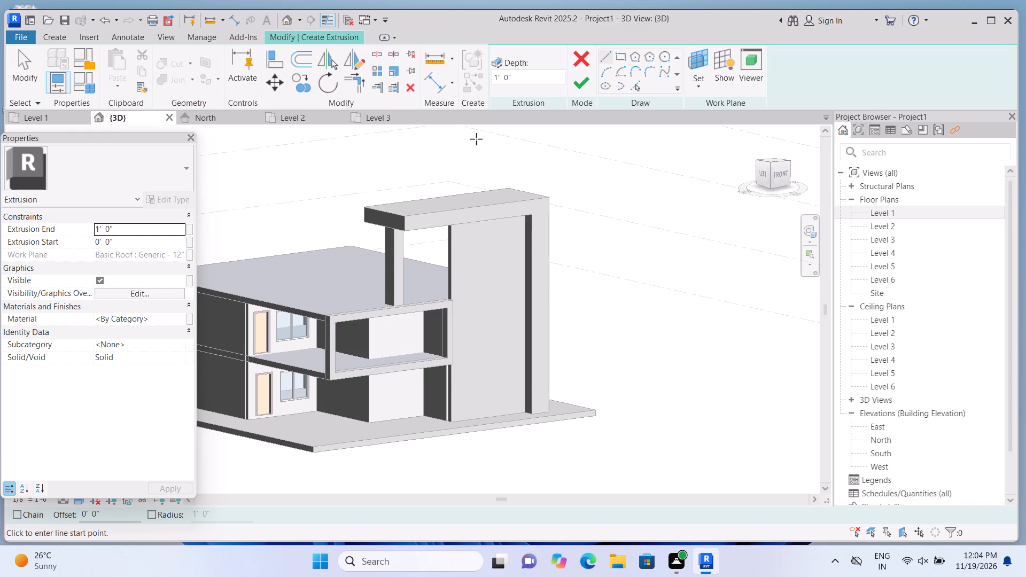
pyautogui.click(703, 87)
pyautogui.click(720, 132)
pyautogui.scroll(3, 519, 192)
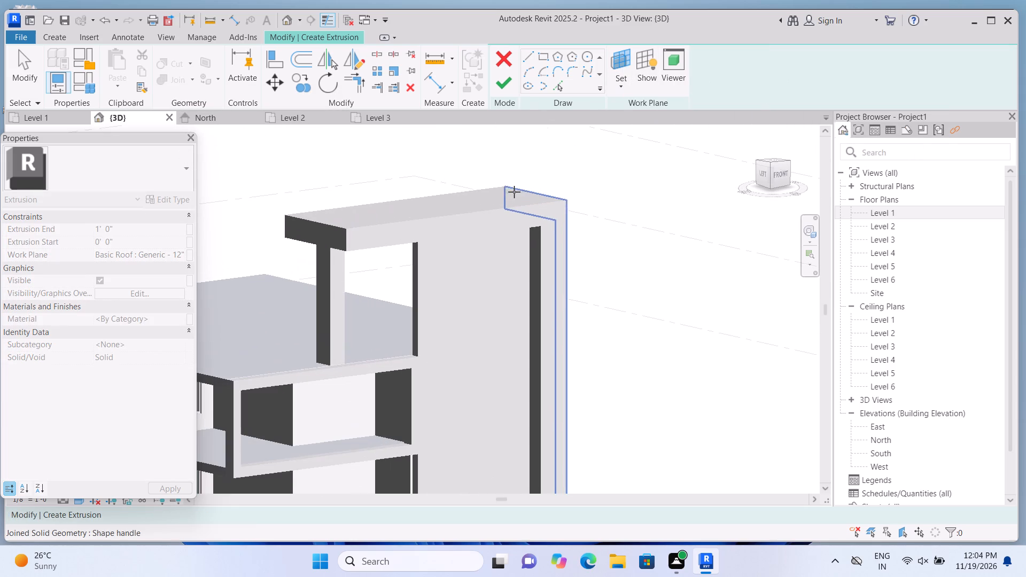
pyautogui.click(472, 202)
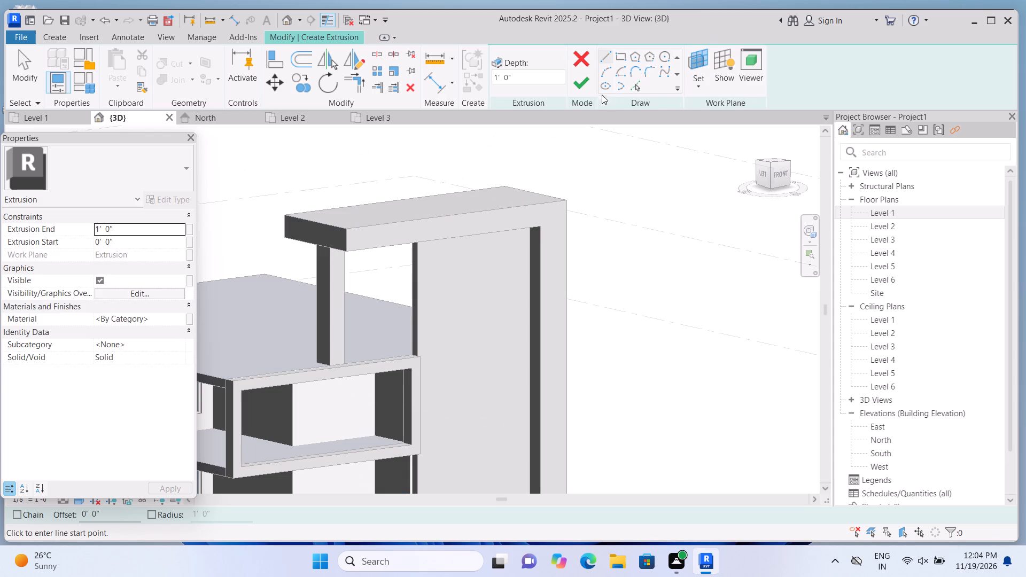
# Sketch a rectangle tracing the slab's top outline corner to corner, about 30'-9 1/2" by 11'-4".
pyautogui.click(621, 62)
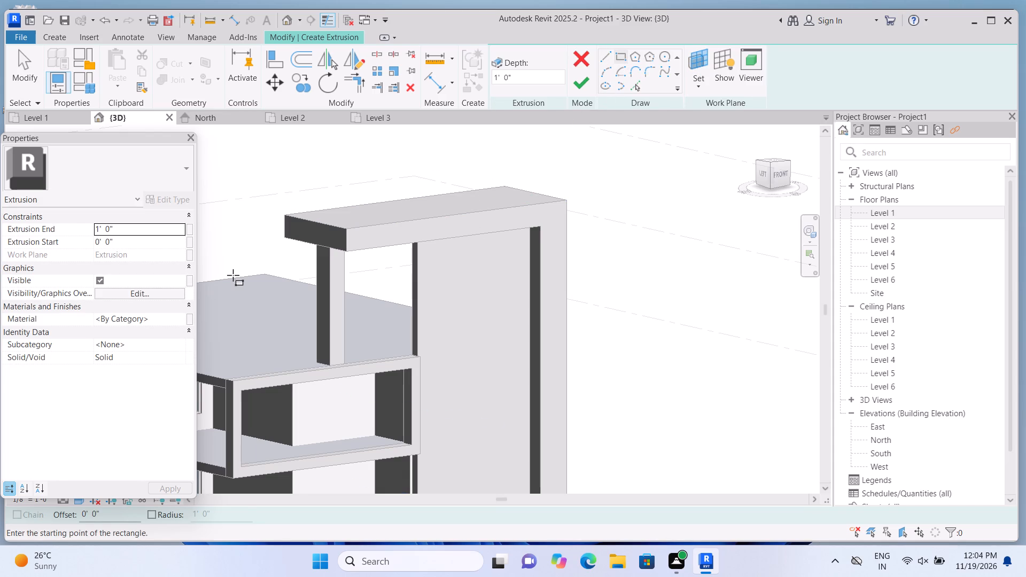
pyautogui.click(286, 216)
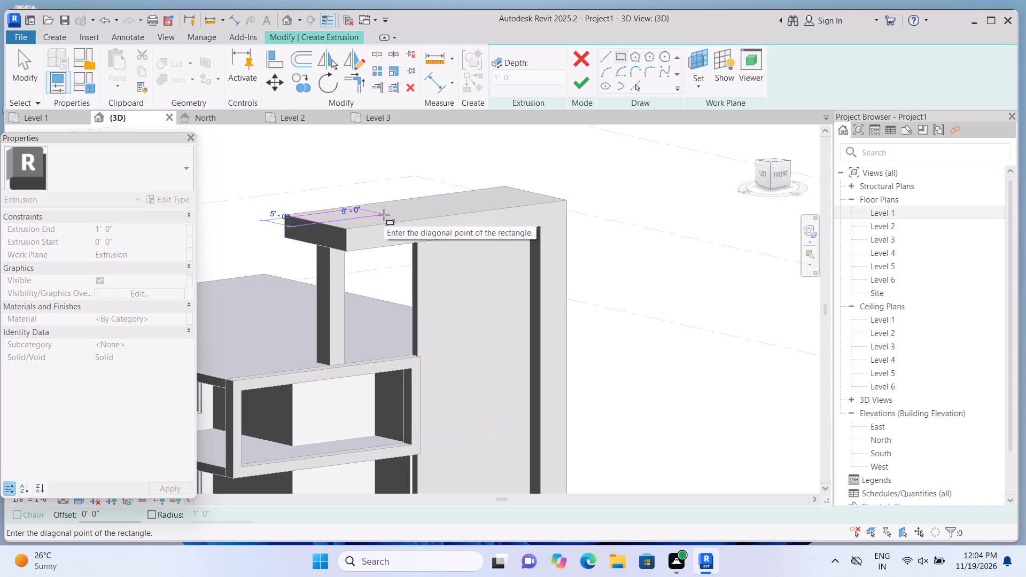
pyautogui.press('Escape')
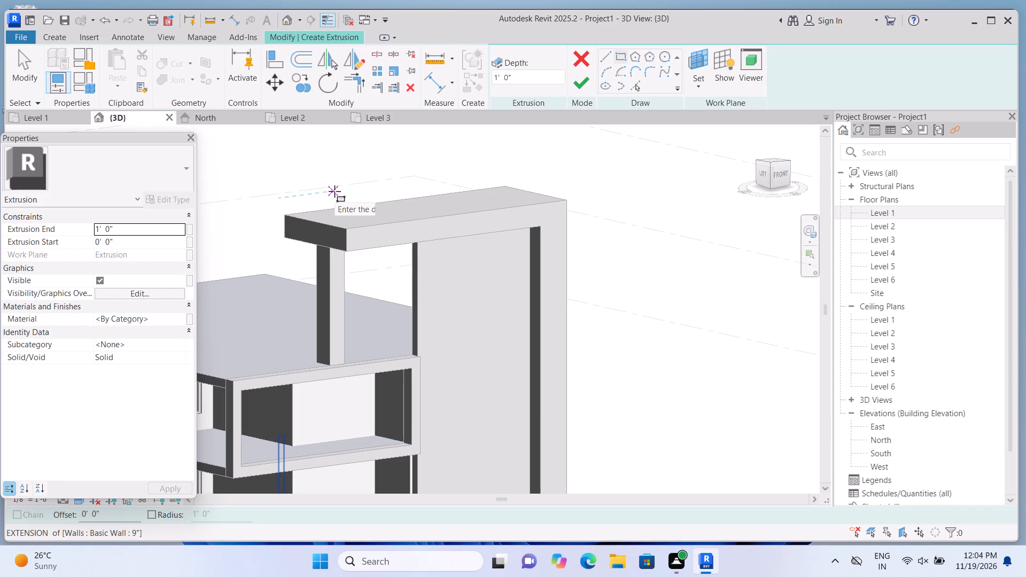
pyautogui.scroll(3, 322, 192)
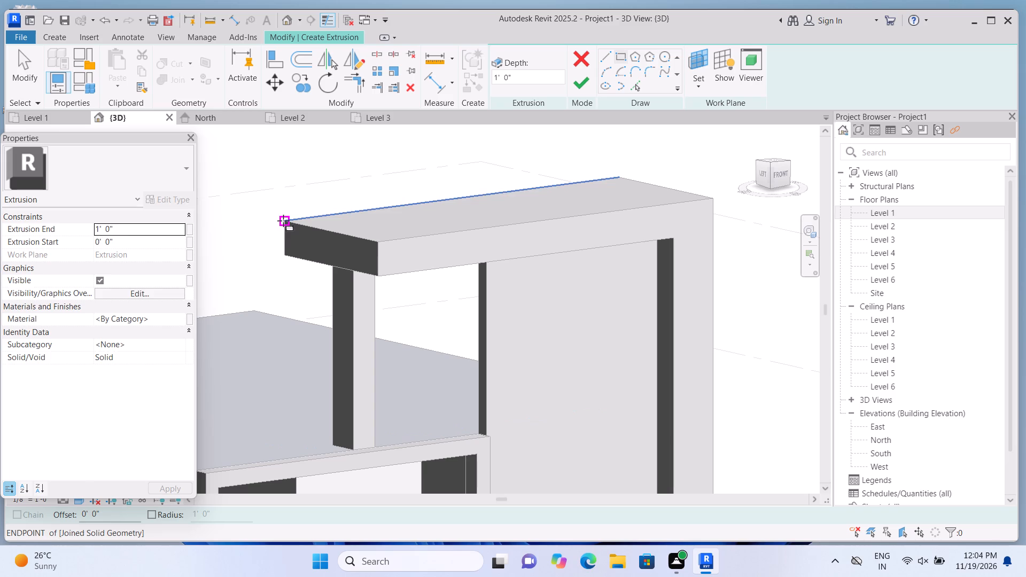
pyautogui.click(284, 221)
pyautogui.scroll(1, 654, 196)
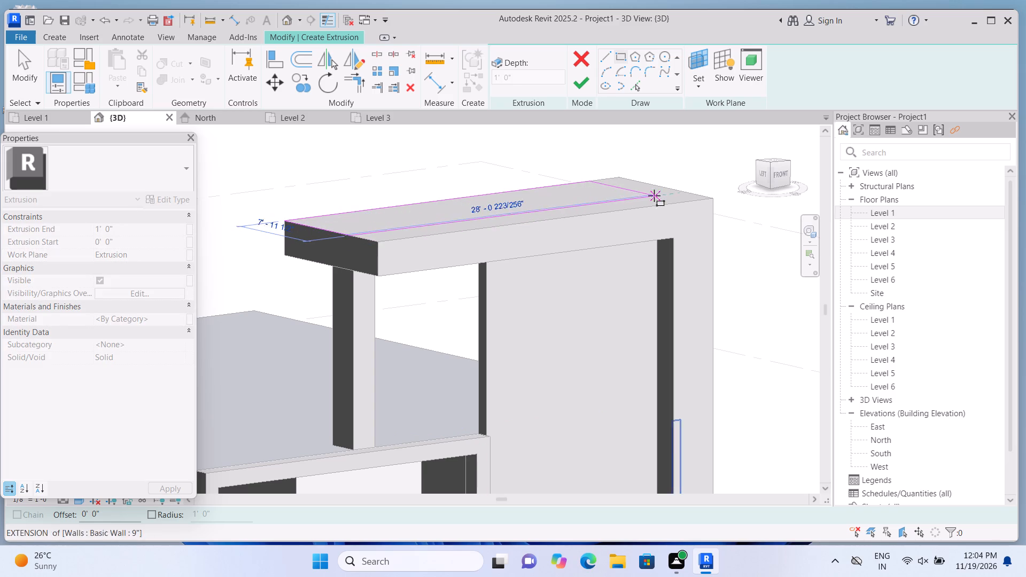
pyautogui.scroll(4, 722, 199)
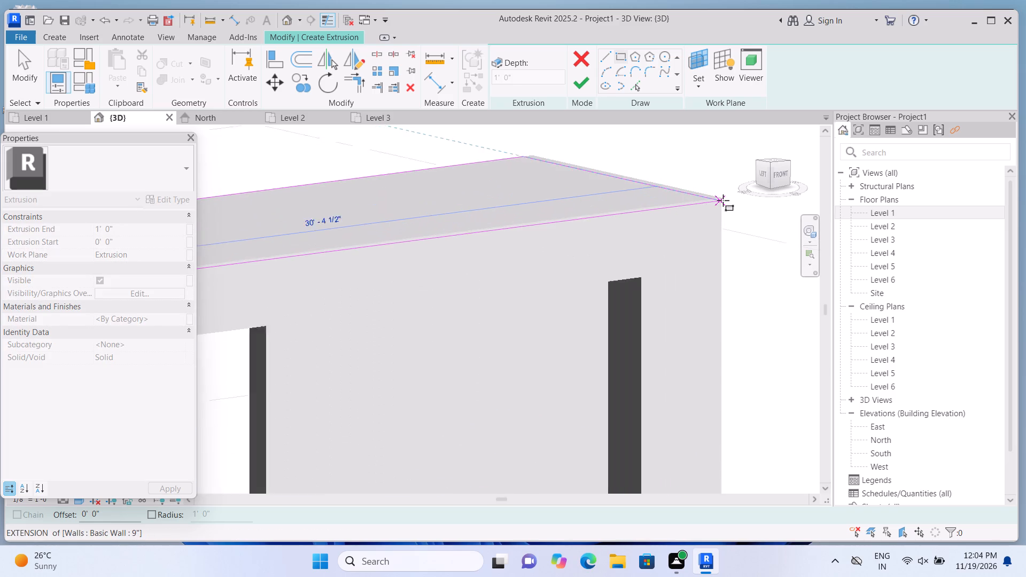
pyautogui.scroll(1, 723, 200)
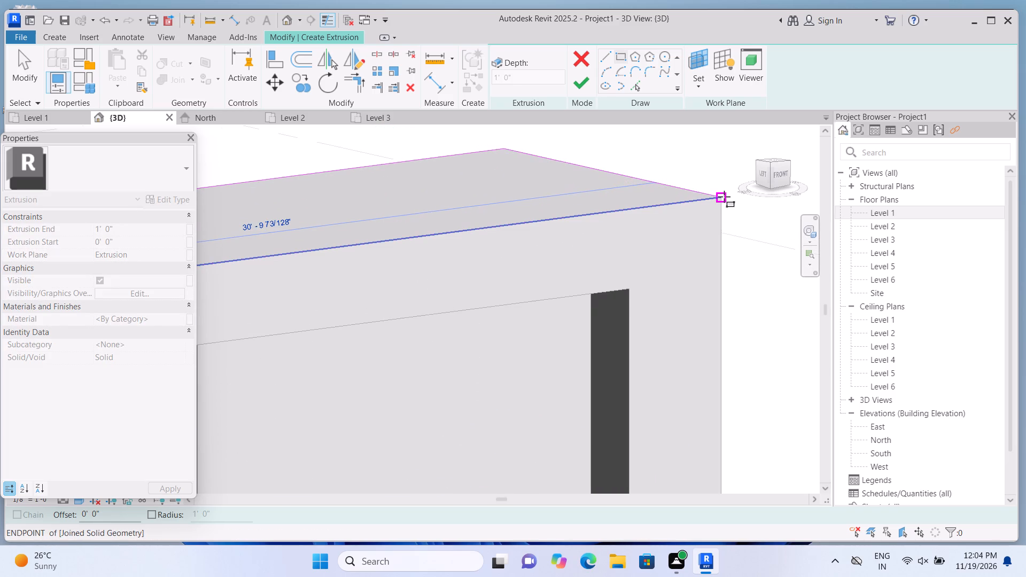
pyautogui.click(724, 197)
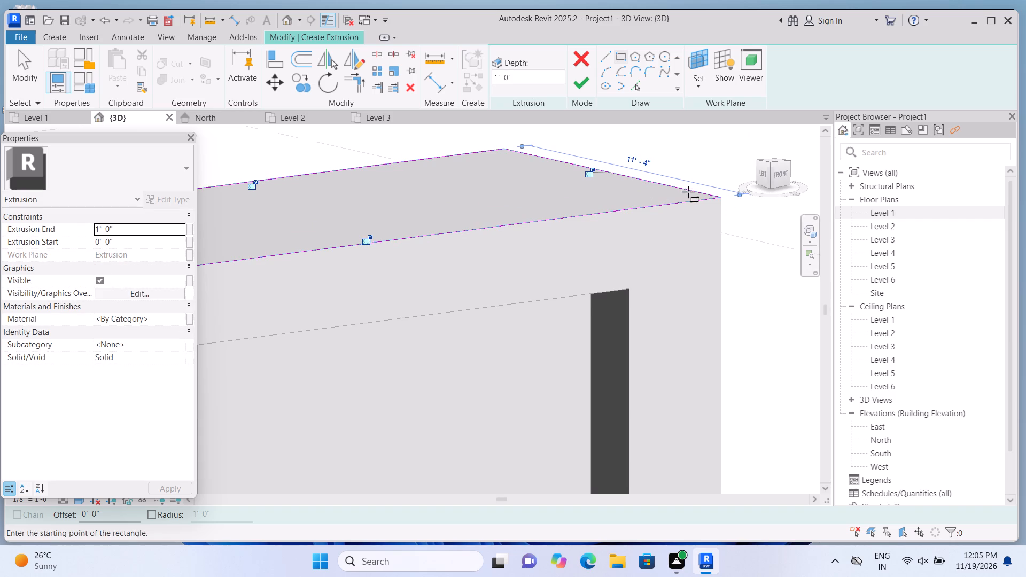
# Set the extrusion end to 3" and finish the thin cap on top of the slab.
pyautogui.scroll(5, 704, 204)
pyautogui.scroll(-6, 723, 208)
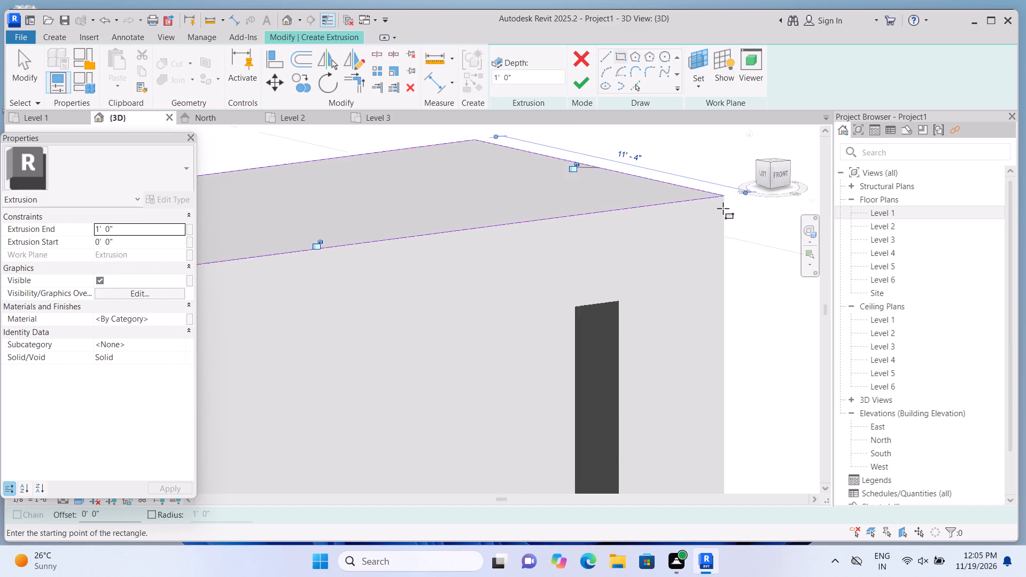
pyautogui.scroll(-3, 723, 208)
pyautogui.click(151, 230)
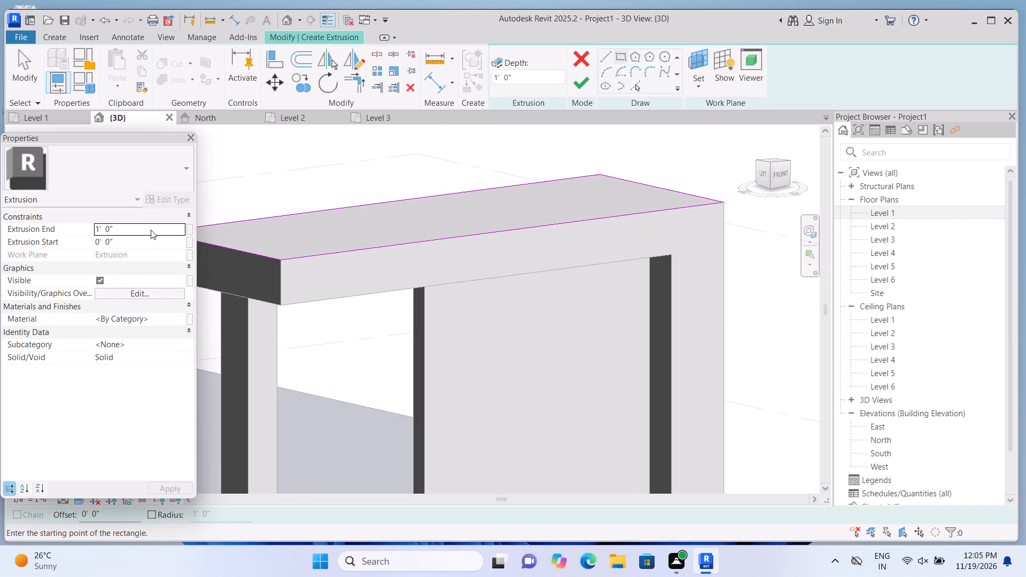
pyautogui.press('BackSpace')
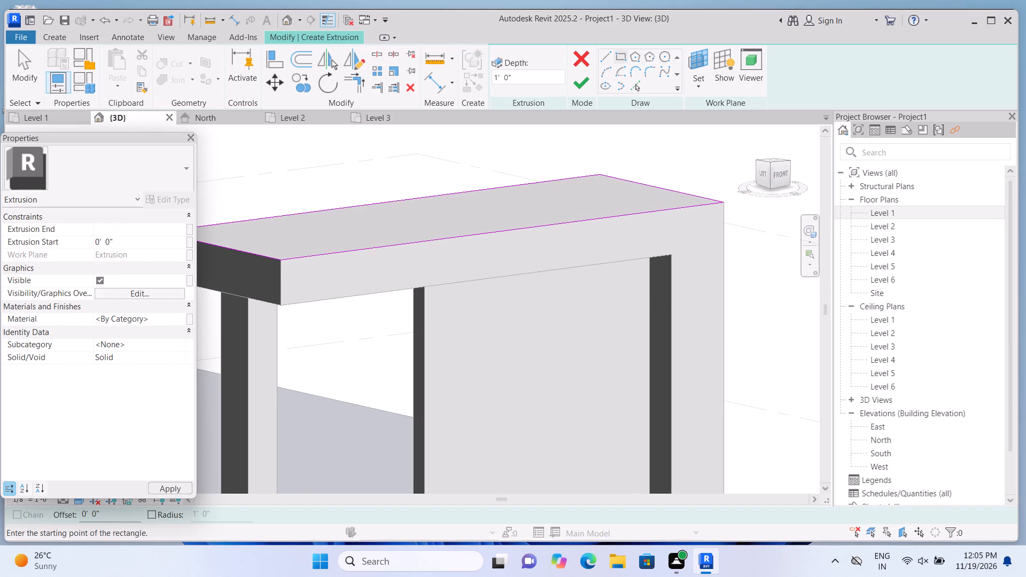
pyautogui.write('3"')
pyautogui.press('Return')
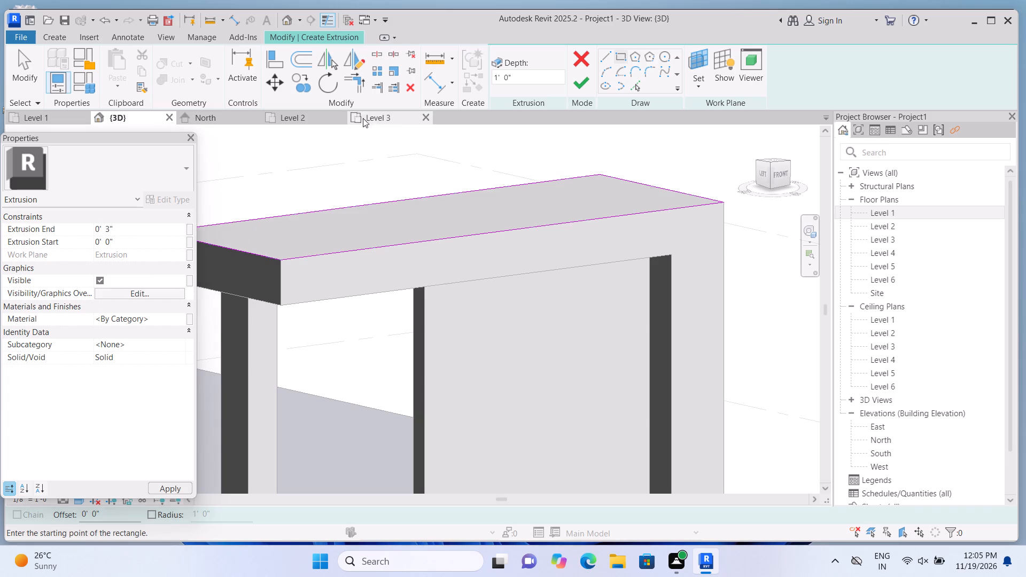
pyautogui.click(586, 83)
pyautogui.scroll(-2, 647, 173)
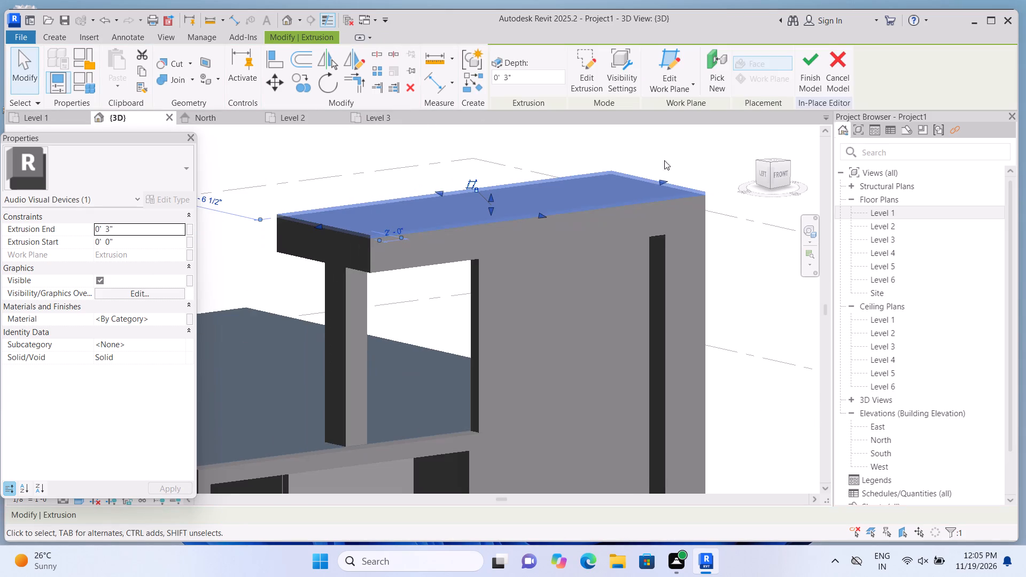
pyautogui.click(675, 153)
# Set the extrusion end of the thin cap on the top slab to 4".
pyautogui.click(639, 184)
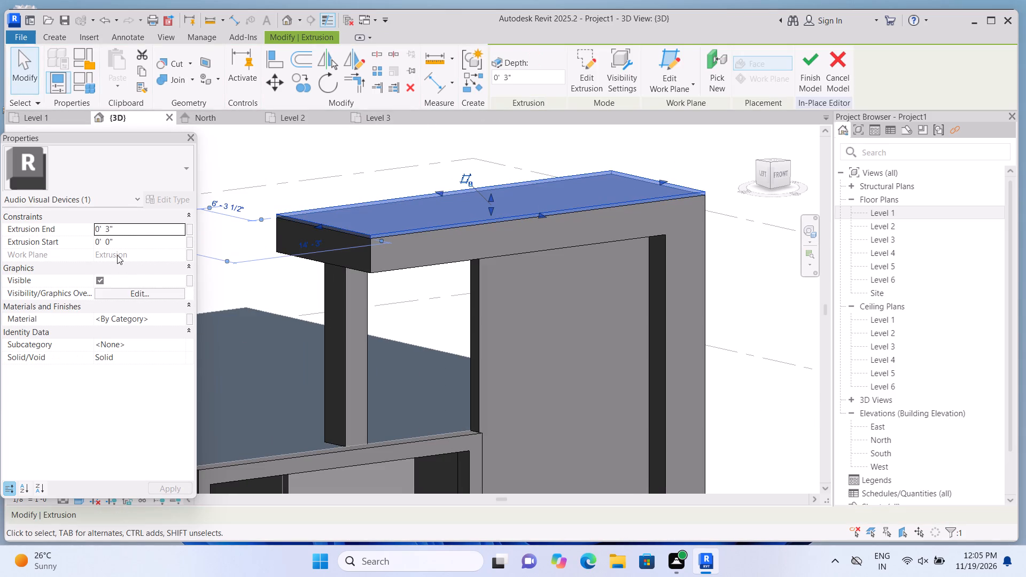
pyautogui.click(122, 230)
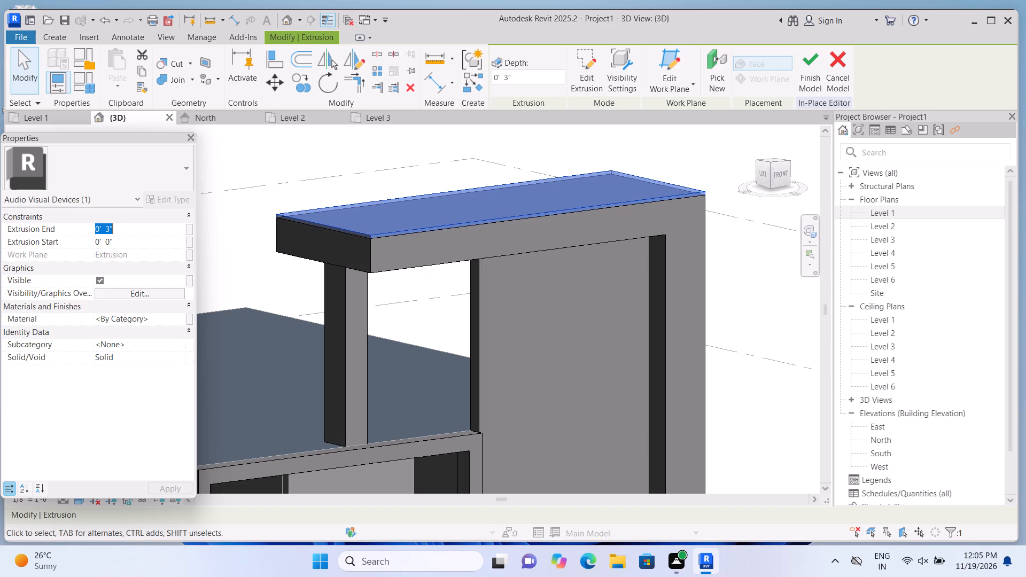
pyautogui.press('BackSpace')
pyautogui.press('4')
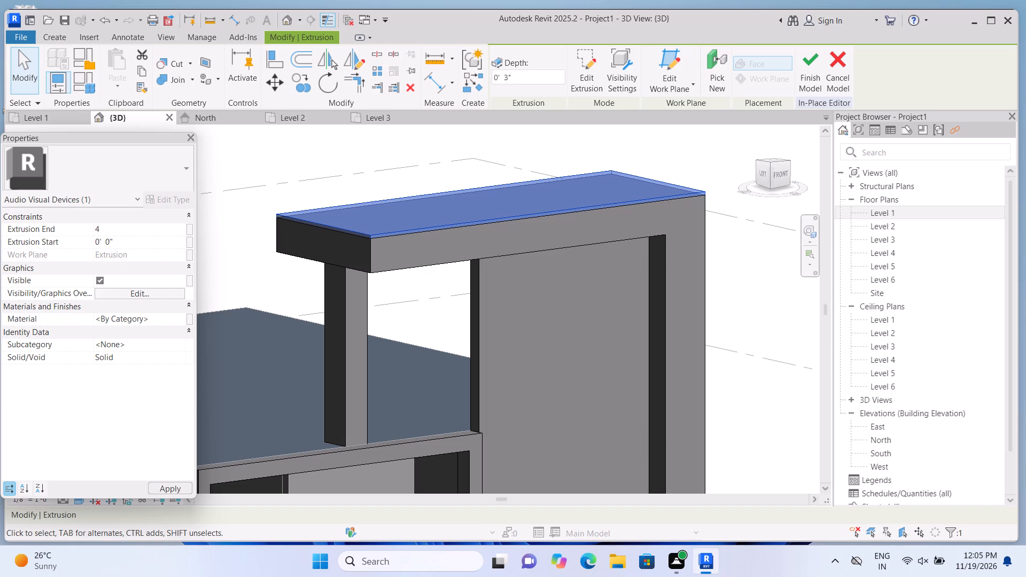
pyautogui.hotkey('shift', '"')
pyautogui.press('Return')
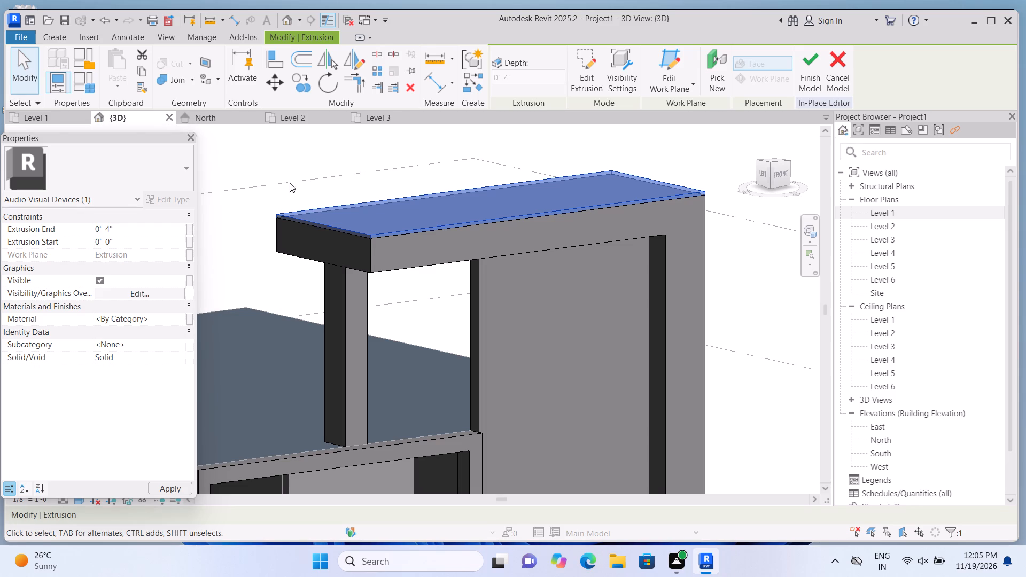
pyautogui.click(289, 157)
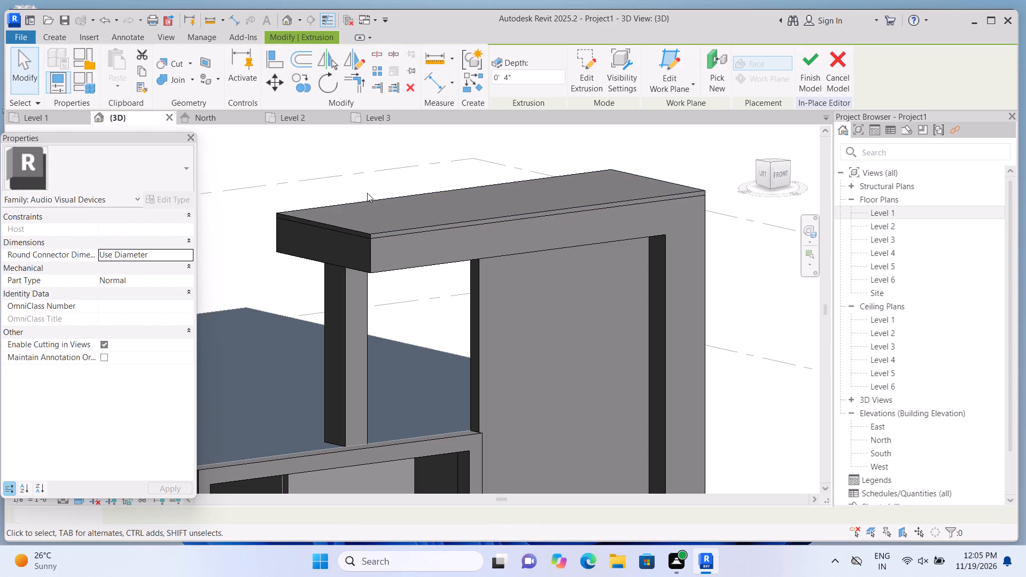
# Set the extrusion end of the thin cap on the top slab to 5".
pyautogui.click(382, 213)
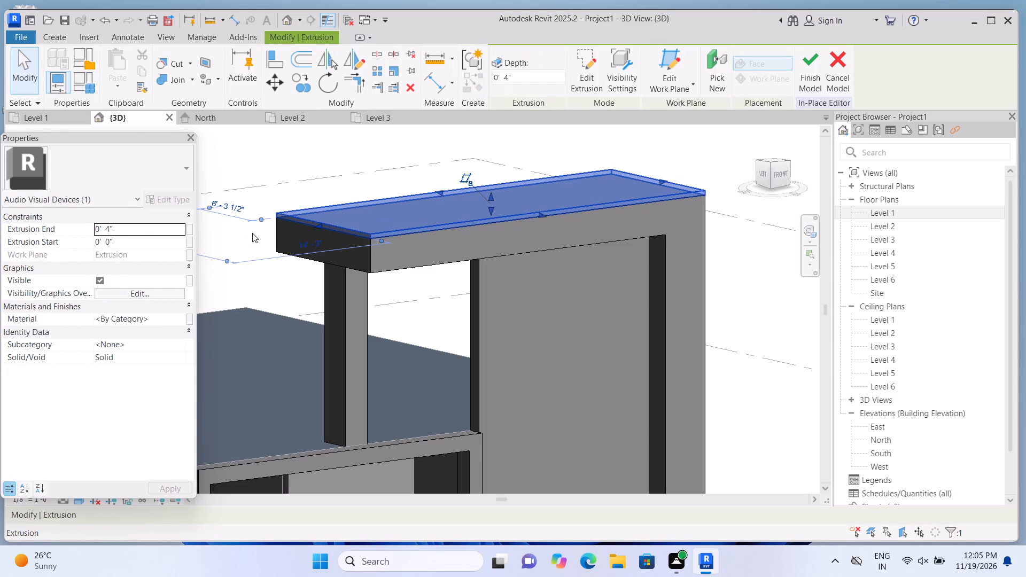
pyautogui.click(159, 229)
pyautogui.press('BackSpace')
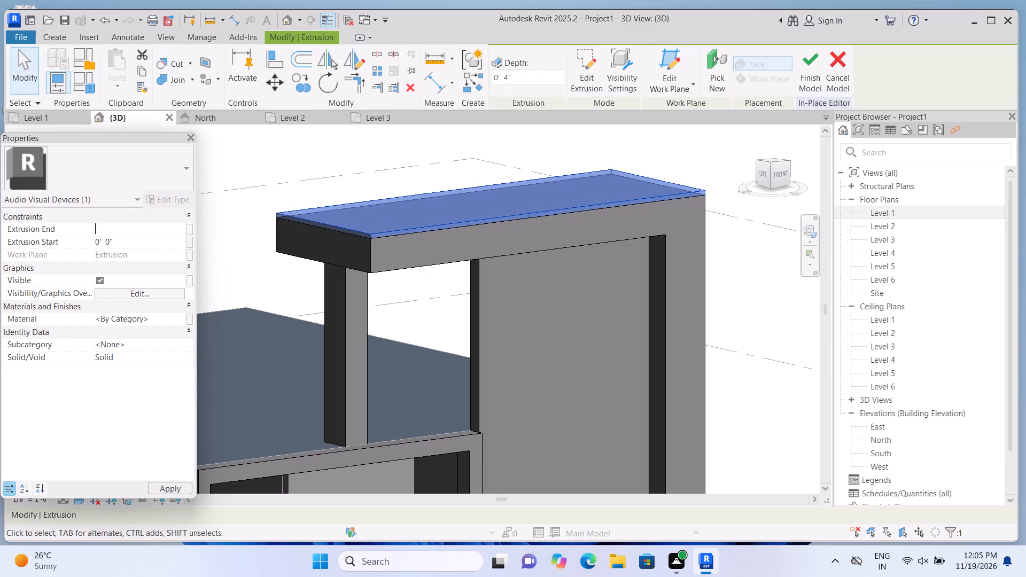
pyautogui.write('5"')
pyautogui.press('Return')
pyautogui.click(303, 163)
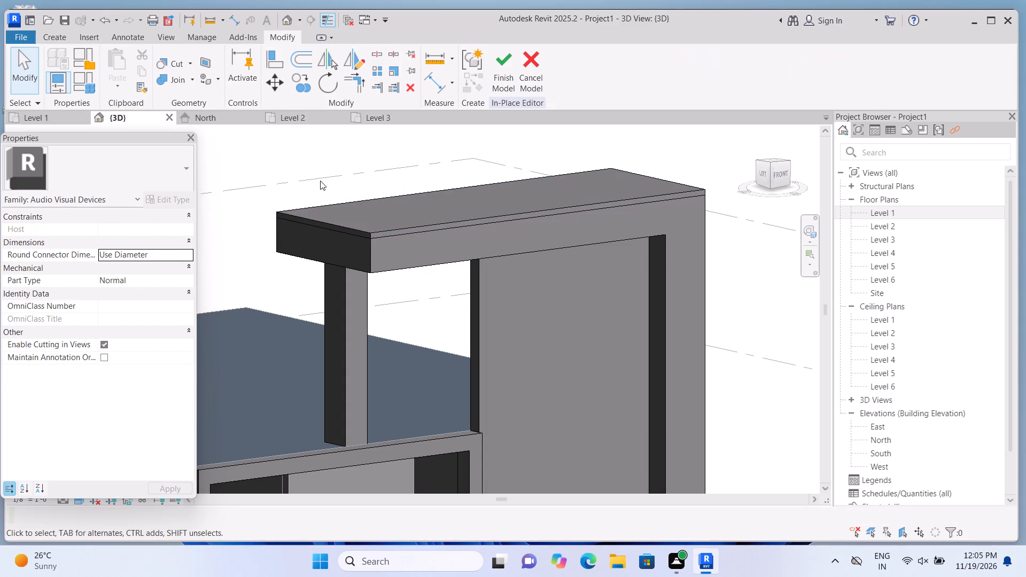
# Begin a new solid extrusion with its work plane set on the floor slab surface inside the framed upper balcony.
pyautogui.scroll(-2, 347, 194)
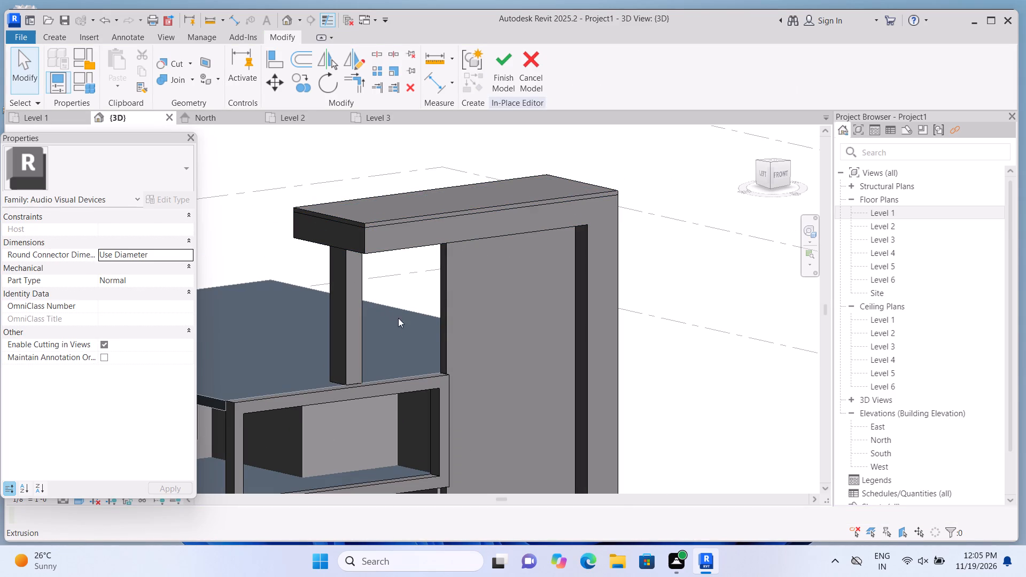
pyautogui.scroll(-2, 413, 329)
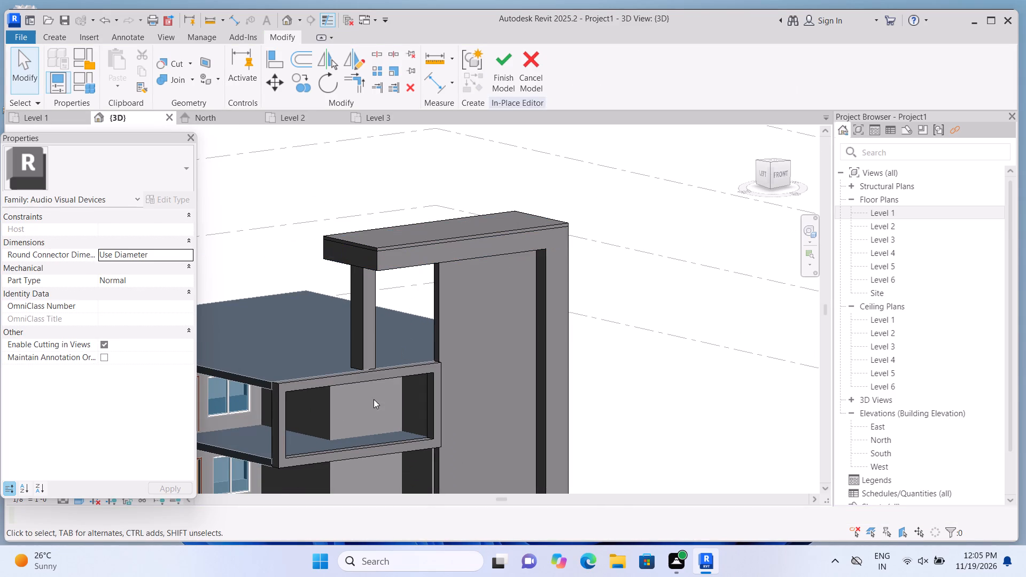
pyautogui.moveTo(376, 337); pyautogui.dragTo(378, 332, button='middle')
pyautogui.scroll(4, 345, 443)
pyautogui.moveTo(364, 455); pyautogui.dragTo(397, 399, button='middle')
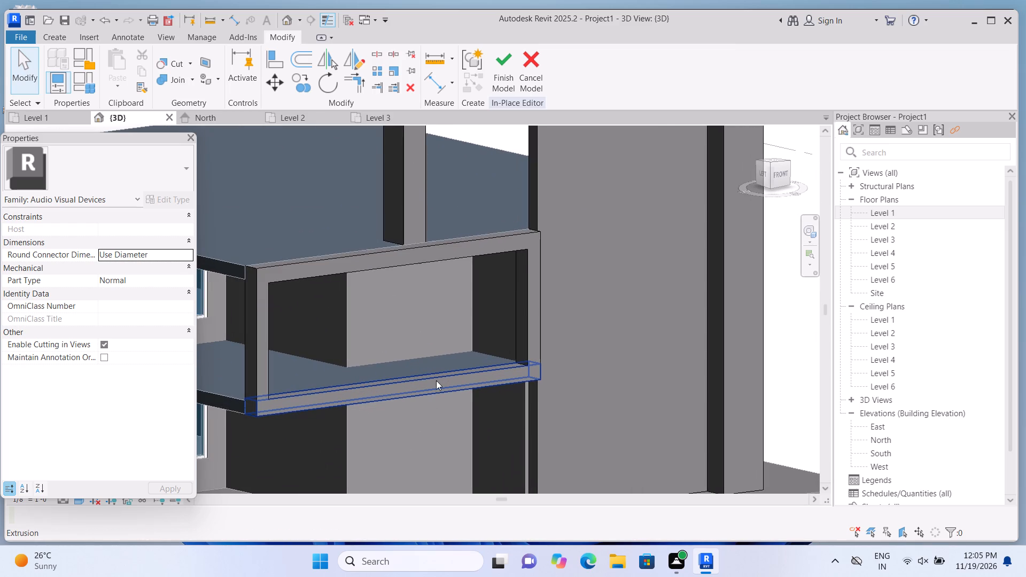
pyautogui.scroll(-1, 436, 380)
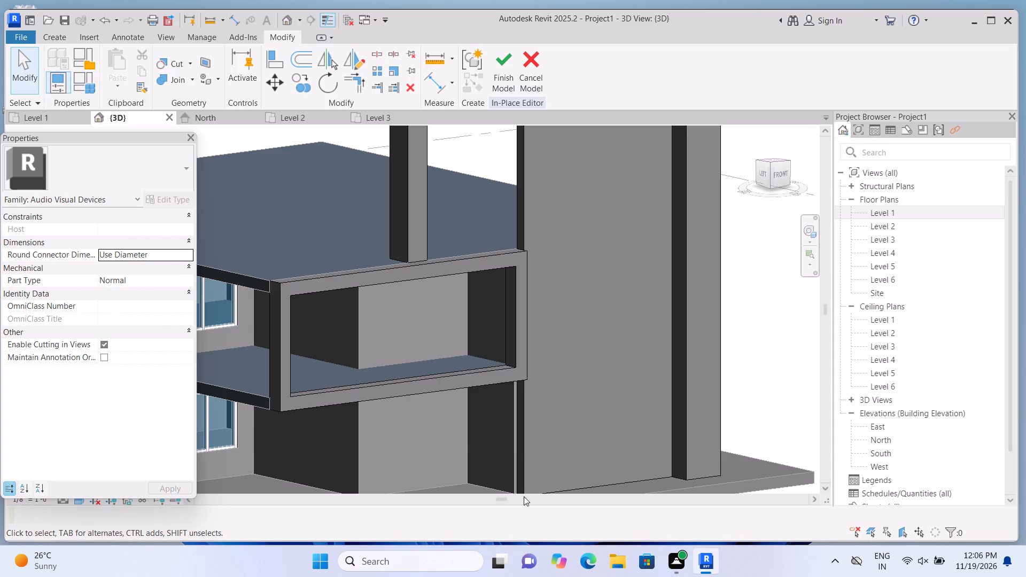
pyautogui.keyDown('shift'); pyautogui.moveTo(477, 449); pyautogui.dragTo(434, 457, button='middle'); pyautogui.keyUp('shift')
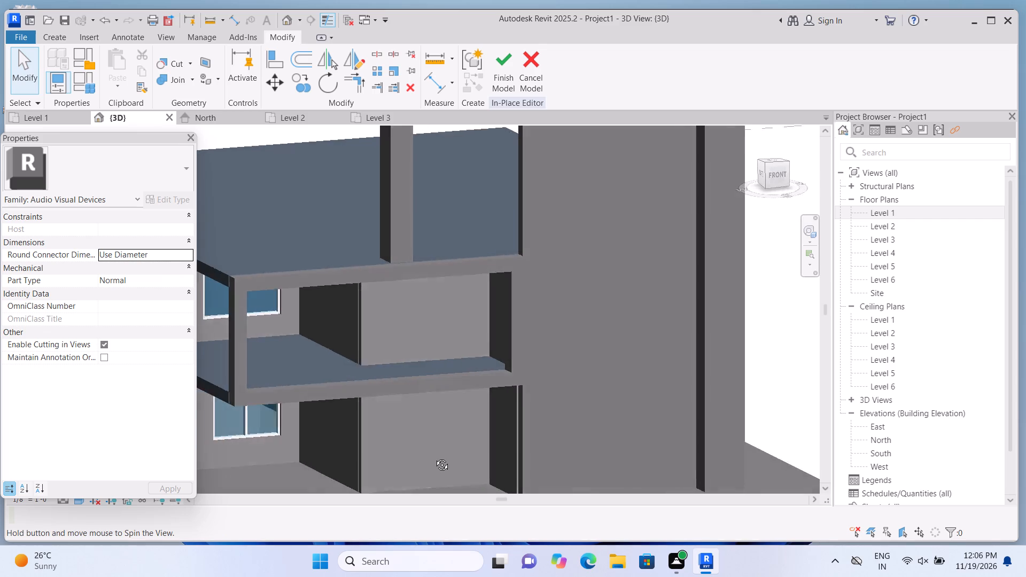
pyautogui.keyDown('shift'); pyautogui.moveTo(434, 457); pyautogui.dragTo(367, 457, button='middle'); pyautogui.keyUp('shift')
pyautogui.scroll(4, 339, 431)
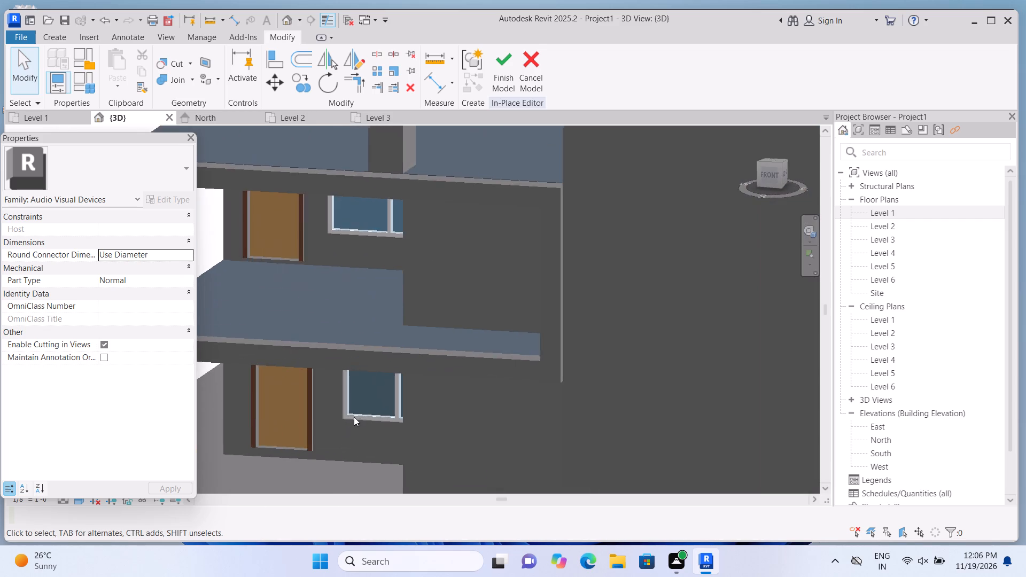
pyautogui.scroll(1, 354, 417)
pyautogui.scroll(-2, 386, 415)
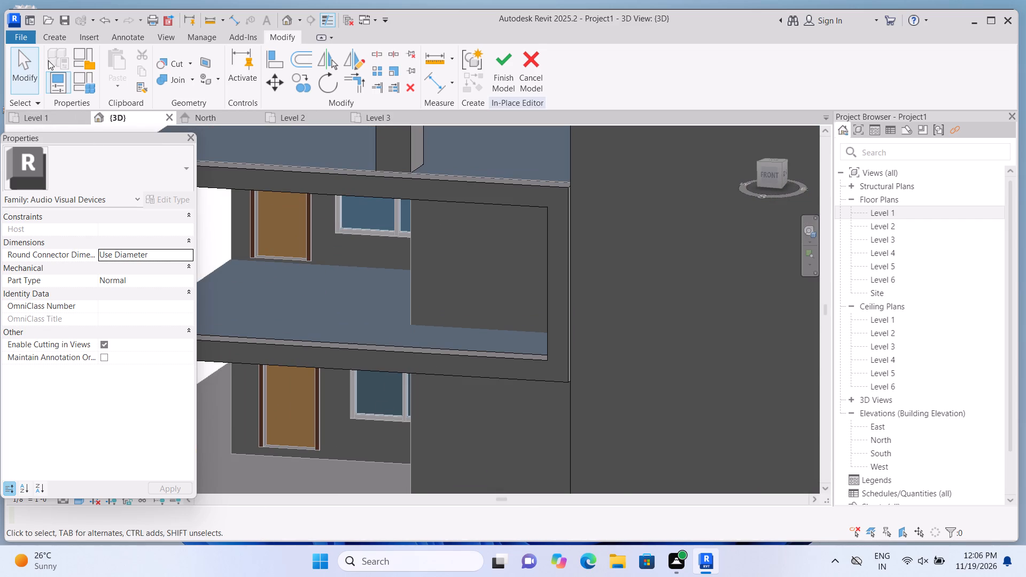
pyautogui.click(55, 35)
pyautogui.click(125, 52)
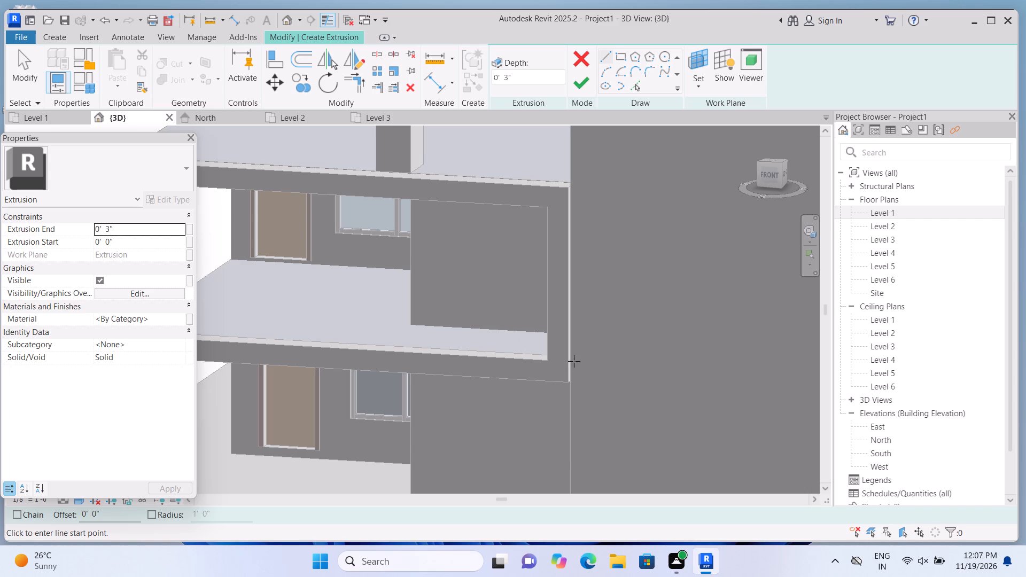
pyautogui.keyDown('shift'); pyautogui.moveTo(573, 361); pyautogui.dragTo(543, 360, button='middle'); pyautogui.keyUp('shift')
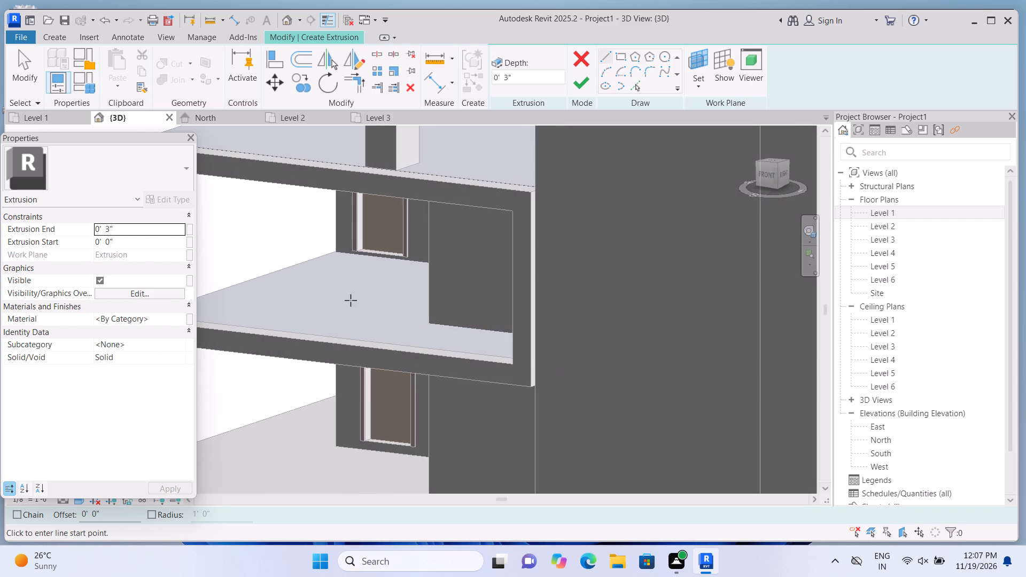
pyautogui.scroll(1, 351, 300)
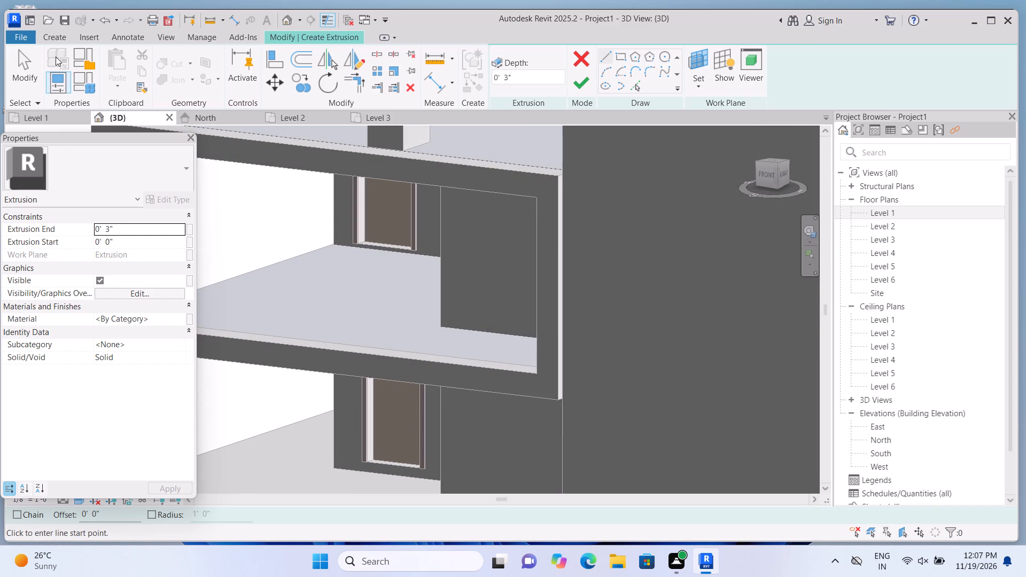
pyautogui.click(56, 40)
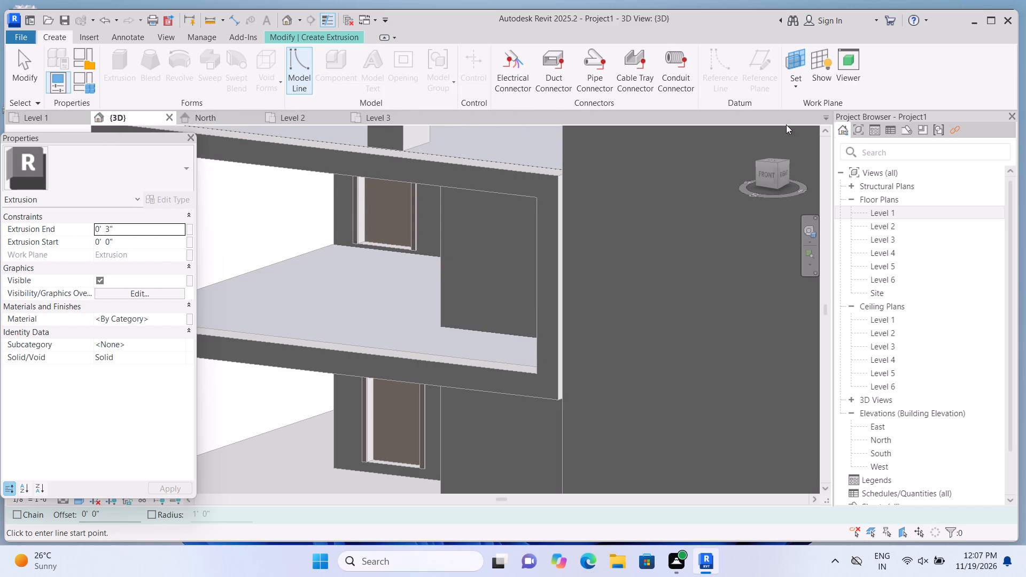
pyautogui.click(792, 85)
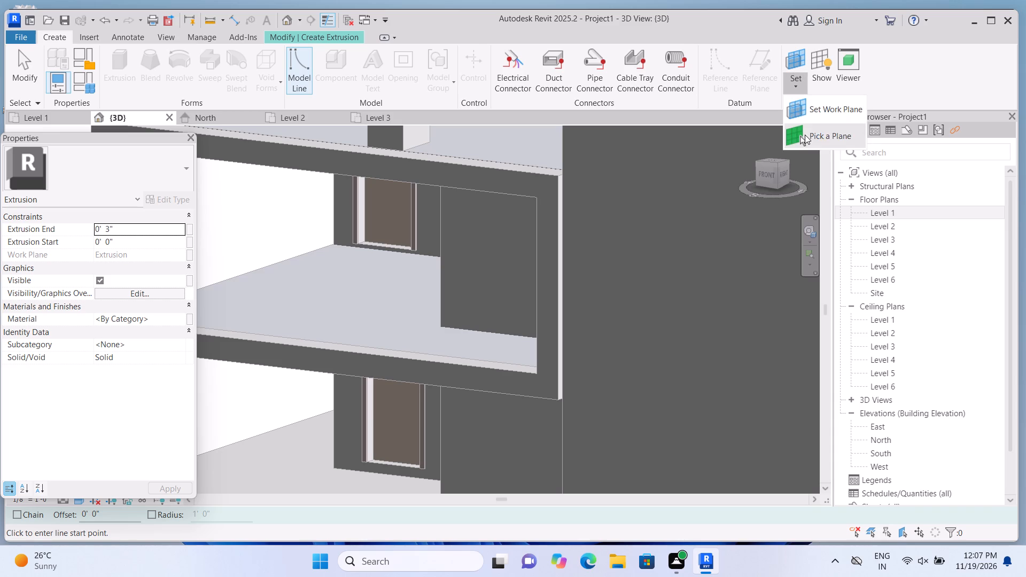
pyautogui.click(805, 135)
pyautogui.click(424, 323)
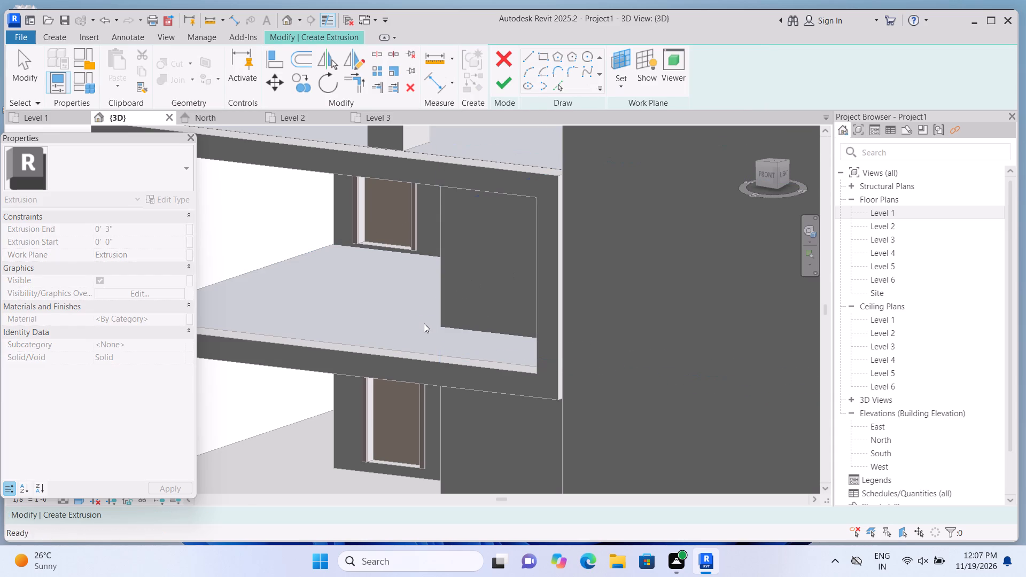
# Sketch a small rectangle about 1'-9" by 0'-11" near the balcony floor's front edge and finish it as a 3" extrusion.
pyautogui.click(622, 56)
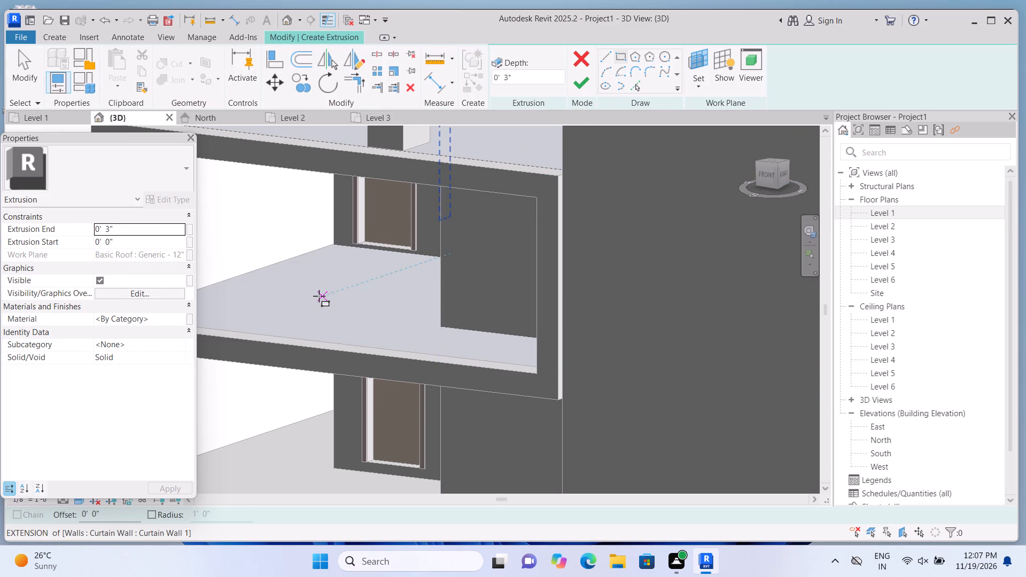
pyautogui.scroll(-2, 409, 341)
pyautogui.middleClick(323, 288)
pyautogui.moveTo(335, 296); pyautogui.dragTo(384, 337, button='middle')
pyautogui.scroll(2, 429, 384)
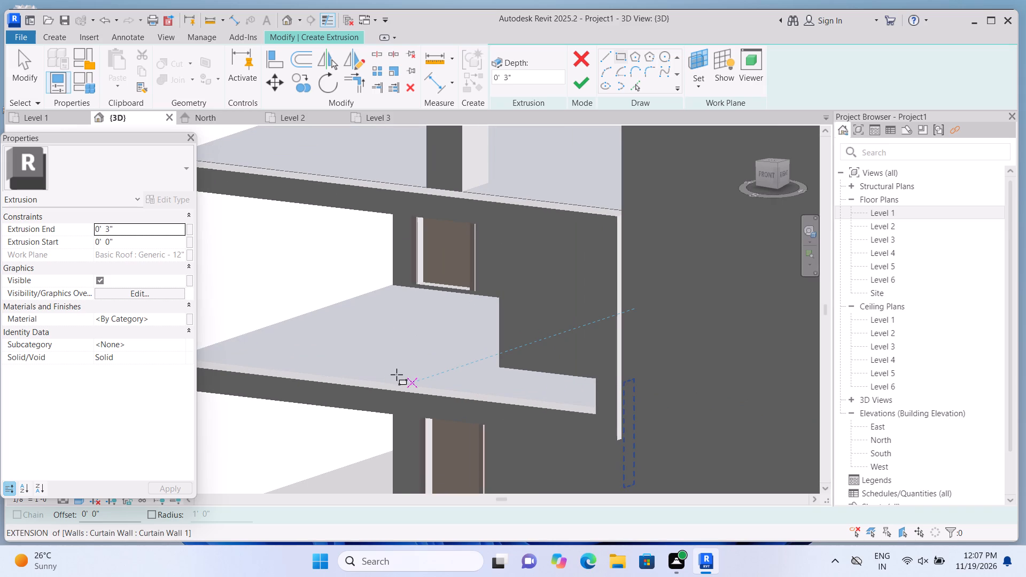
pyautogui.scroll(3, 386, 383)
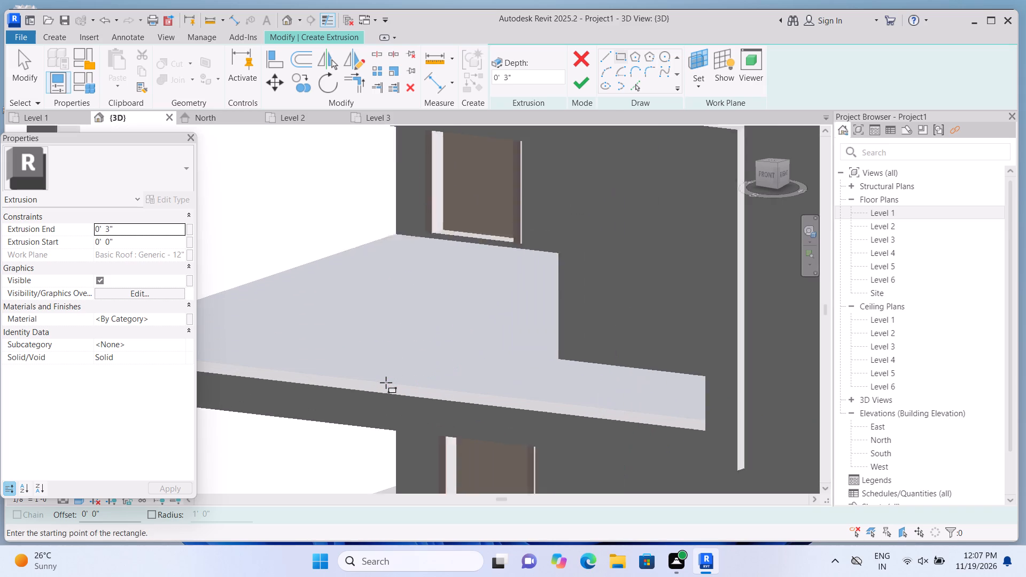
pyautogui.scroll(2, 386, 383)
pyautogui.click(403, 385)
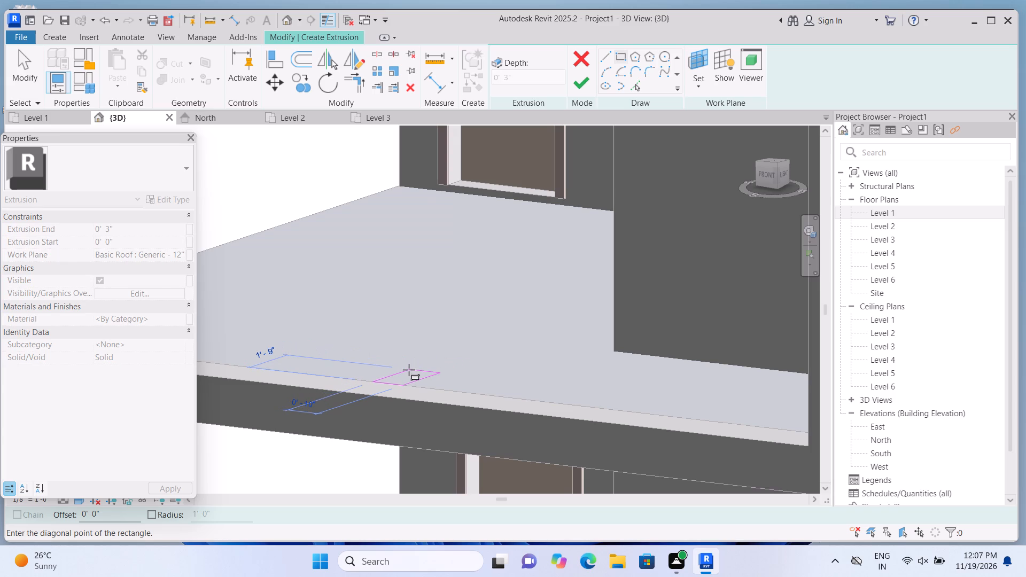
pyautogui.click(407, 369)
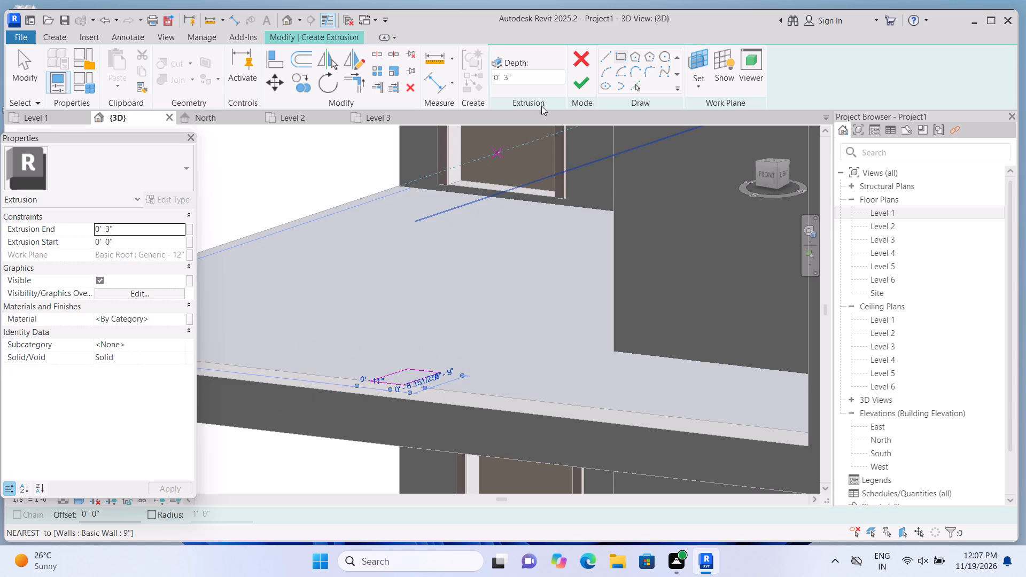
pyautogui.click(578, 80)
# Examine the small extrusion on the balcony floor and its position relative to the balcony frame and tall wall.
pyautogui.scroll(-8, 554, 243)
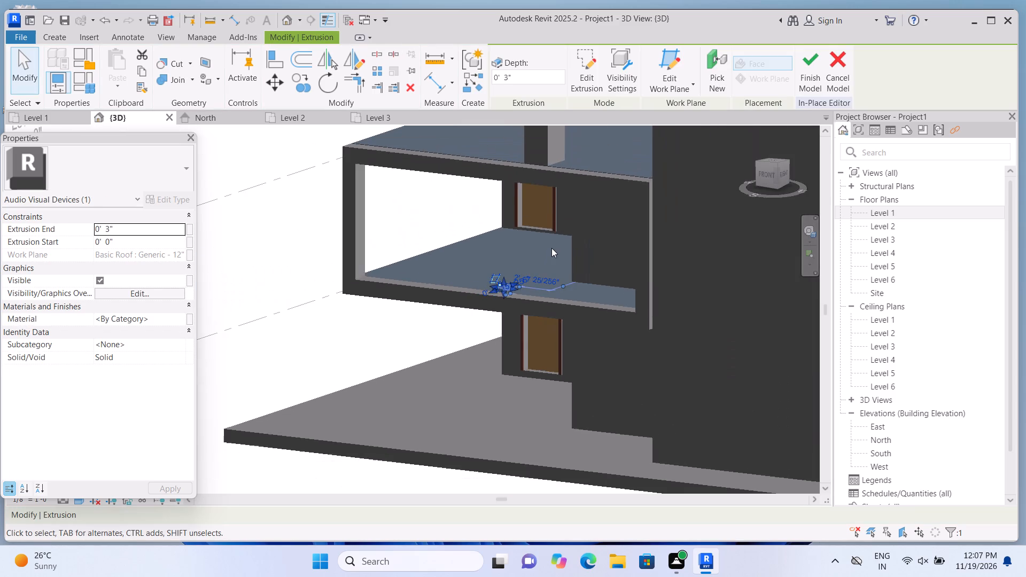
pyautogui.moveTo(523, 214); pyautogui.dragTo(456, 289, button='middle')
pyautogui.scroll(1, 435, 364)
pyautogui.moveTo(454, 404); pyautogui.dragTo(399, 376, button='middle')
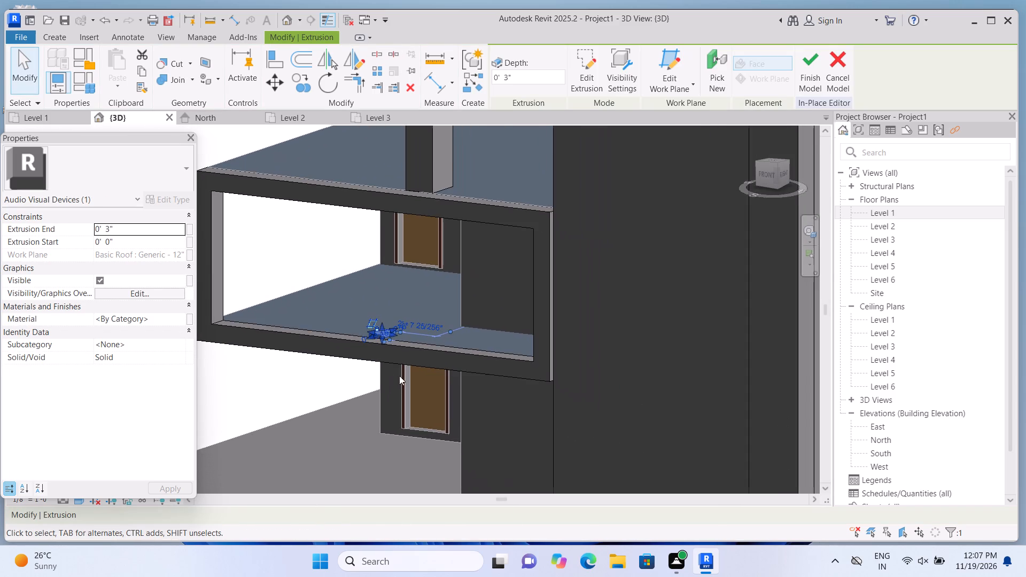
pyautogui.scroll(2, 388, 371)
pyautogui.scroll(-3, 386, 369)
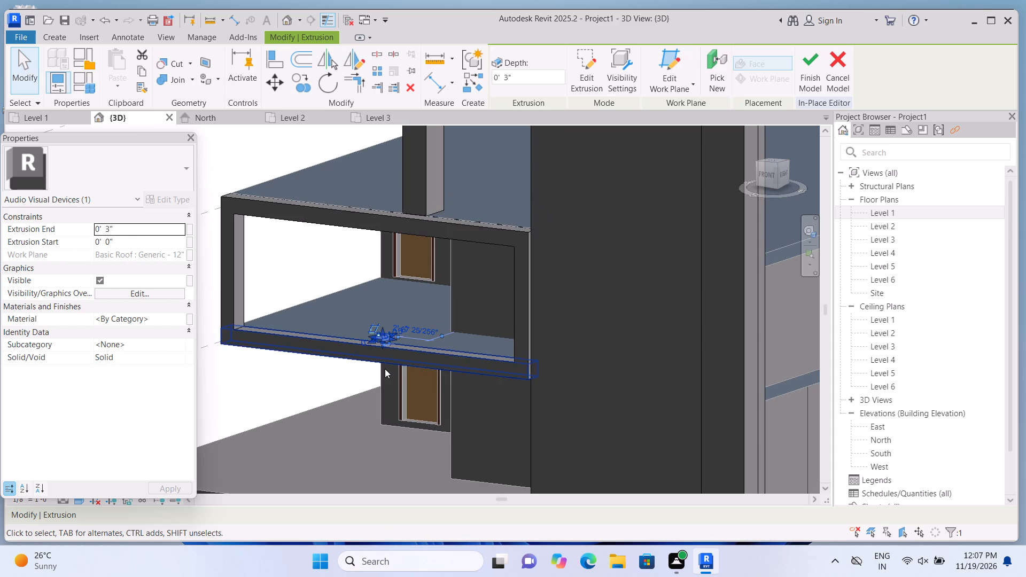
pyautogui.moveTo(385, 369); pyautogui.dragTo(356, 380, button='middle')
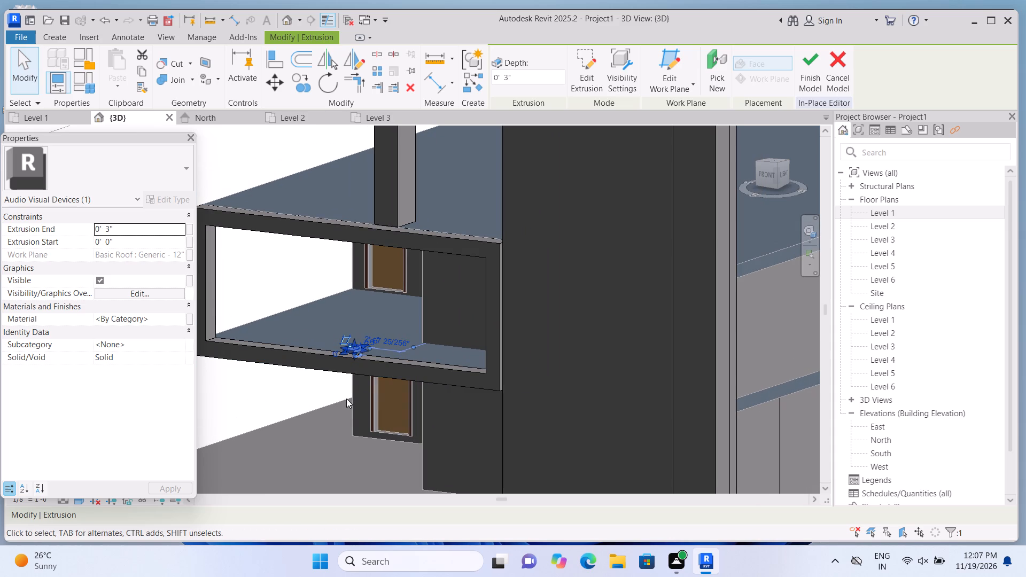
pyautogui.scroll(1, 290, 353)
pyautogui.keyDown('shift'); pyautogui.middleClick(290, 352); pyautogui.keyUp('shift')
pyautogui.keyDown('shift'); pyautogui.moveTo(290, 352); pyautogui.dragTo(312, 357, button='middle'); pyautogui.keyUp('shift')
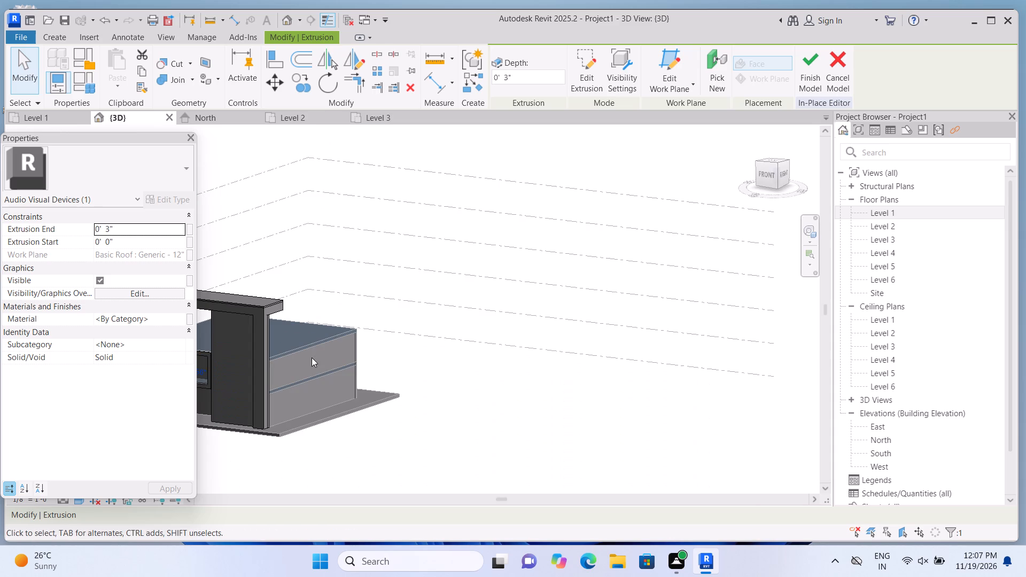
pyautogui.scroll(5, 240, 406)
pyautogui.moveTo(307, 393); pyautogui.dragTo(547, 372, button='middle')
pyautogui.scroll(1, 396, 411)
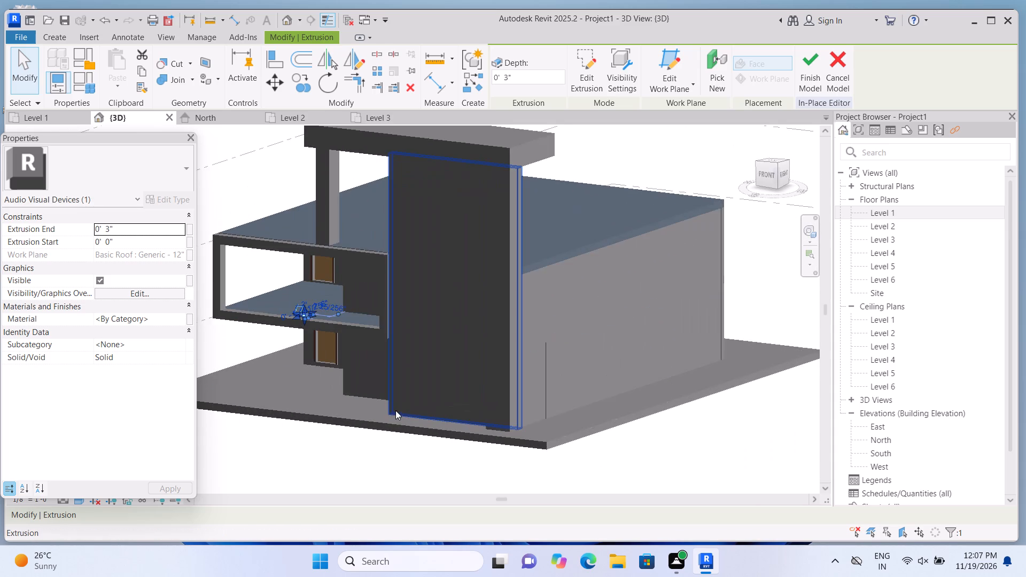
pyautogui.scroll(2, 395, 410)
pyautogui.keyDown('shift'); pyautogui.scroll(1, 268, 365); pyautogui.keyUp('shift')
pyautogui.keyDown('shift'); pyautogui.moveTo(263, 361); pyautogui.dragTo(347, 372, button='middle'); pyautogui.keyUp('shift')
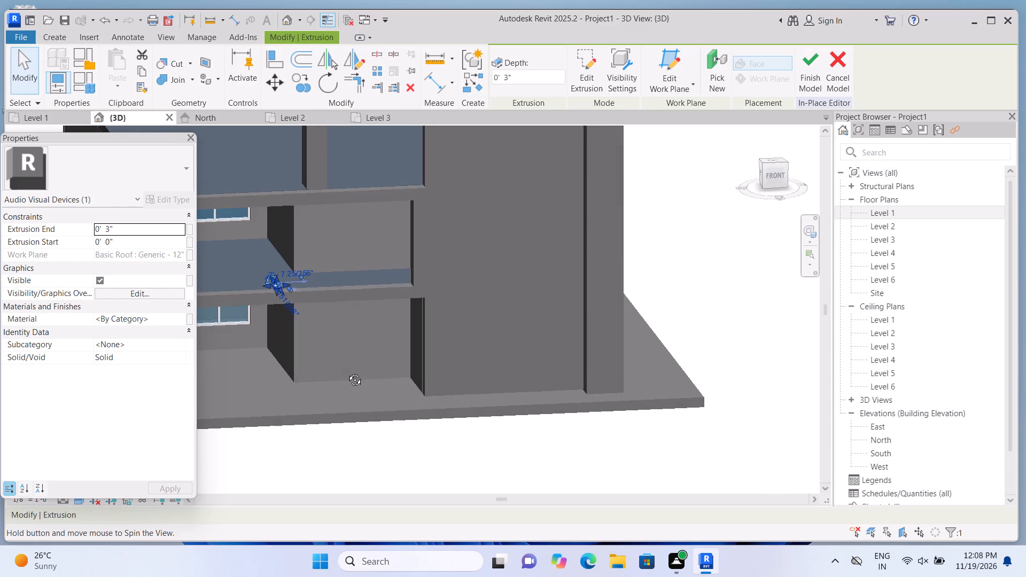
pyautogui.keyDown('shift'); pyautogui.moveTo(347, 372); pyautogui.dragTo(348, 372, button='middle'); pyautogui.keyUp('shift')
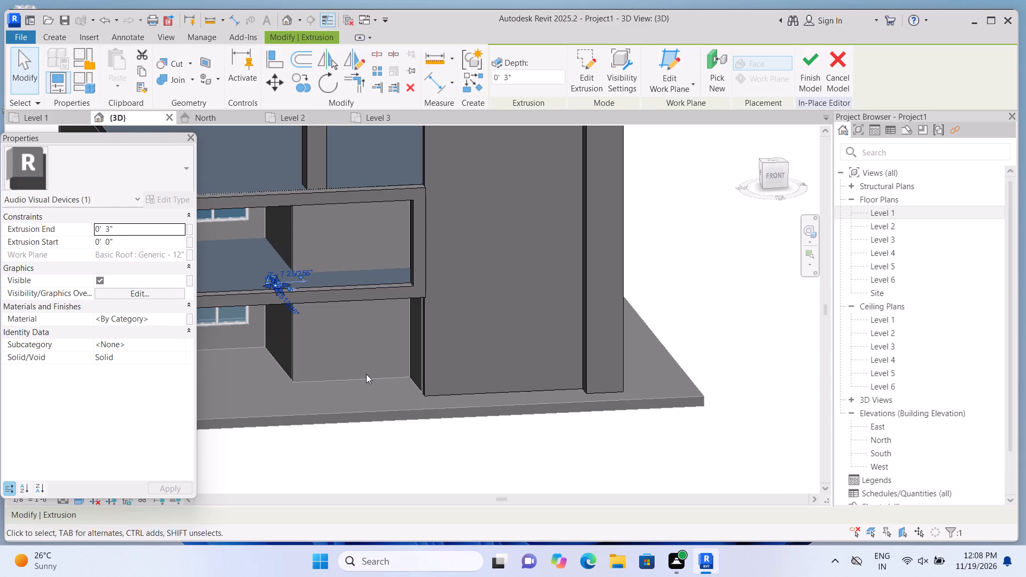
# Delete the small extrusion from the upper balcony floor.
pyautogui.keyDown('shift'); pyautogui.moveTo(319, 358); pyautogui.dragTo(364, 349, button='middle'); pyautogui.keyUp('shift')
pyautogui.moveTo(308, 360); pyautogui.dragTo(315, 364, button='middle')
pyautogui.moveTo(322, 367); pyautogui.dragTo(342, 369, button='middle')
pyautogui.moveTo(363, 373); pyautogui.dragTo(375, 375, button='middle')
pyautogui.moveTo(387, 380); pyautogui.dragTo(397, 384, button='middle')
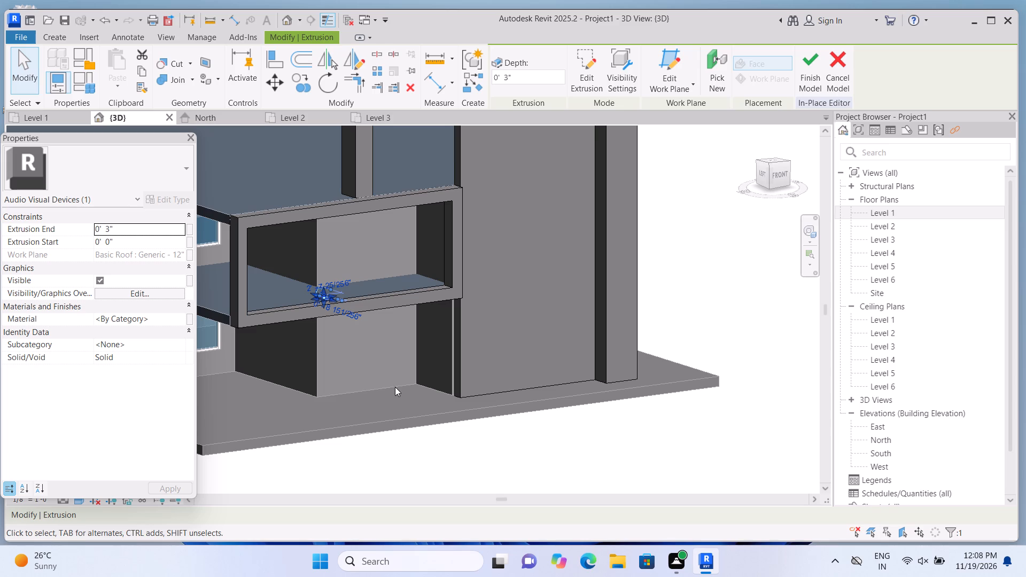
pyautogui.moveTo(314, 373); pyautogui.dragTo(392, 429, button='middle')
pyautogui.scroll(-1, 404, 441)
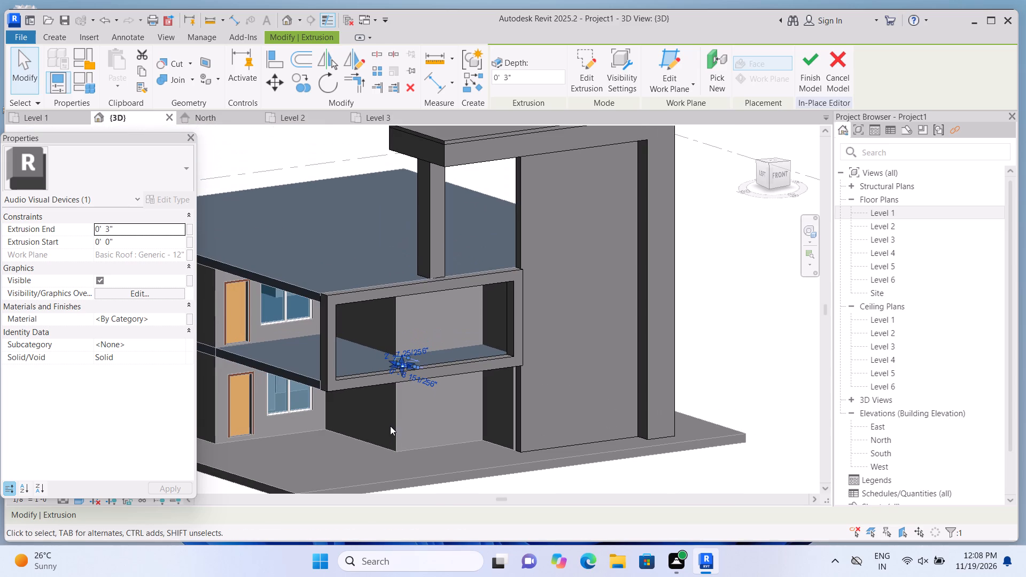
pyautogui.scroll(6, 391, 371)
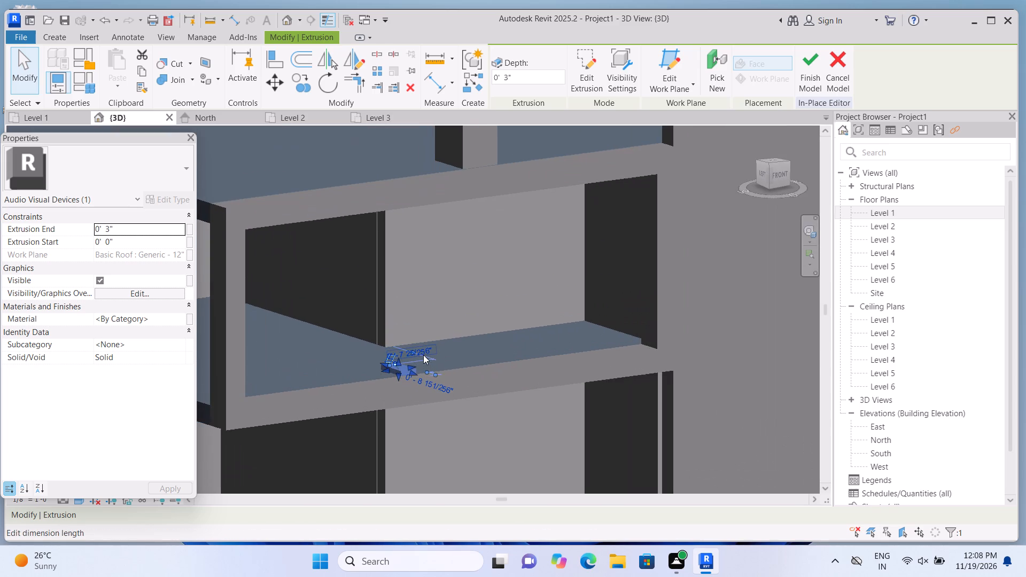
pyautogui.scroll(-1, 424, 355)
pyautogui.scroll(1, 416, 359)
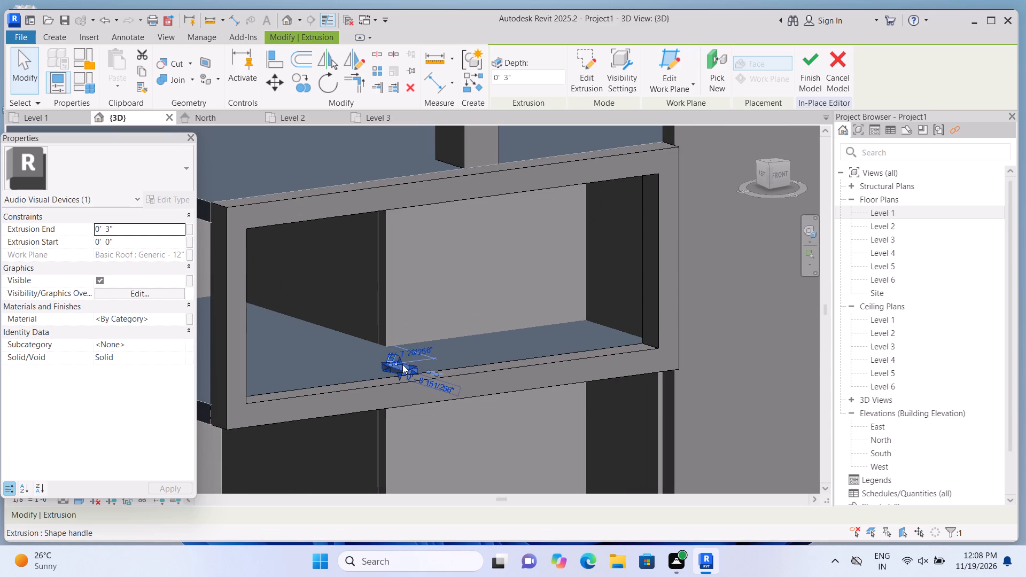
pyautogui.press('Delete')
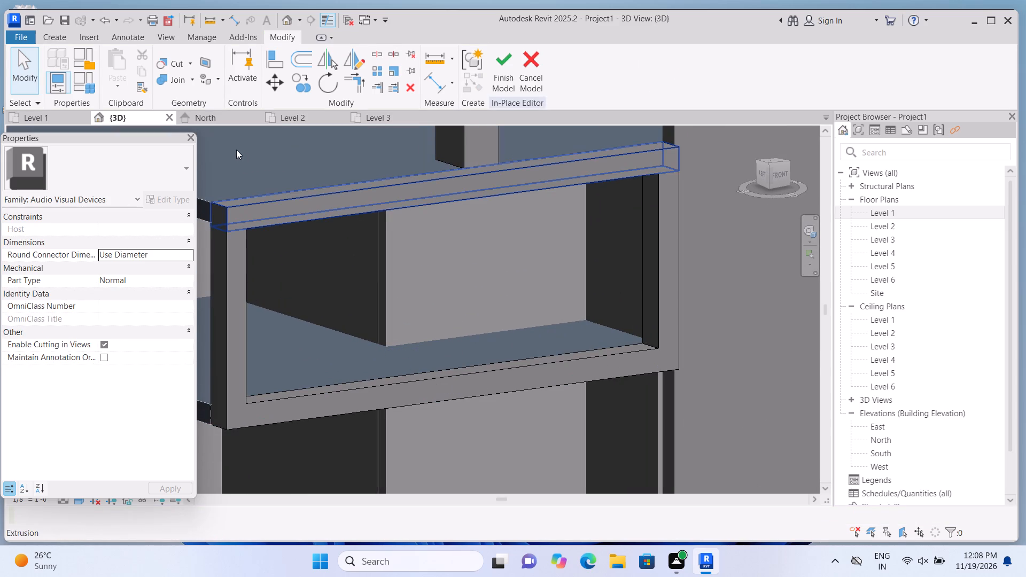
# Create a 3" solid extrusion from a small rectangle about 2'-0" wide, drawn on the balcony floor surface near the front edge.
pyautogui.click(48, 37)
pyautogui.click(116, 66)
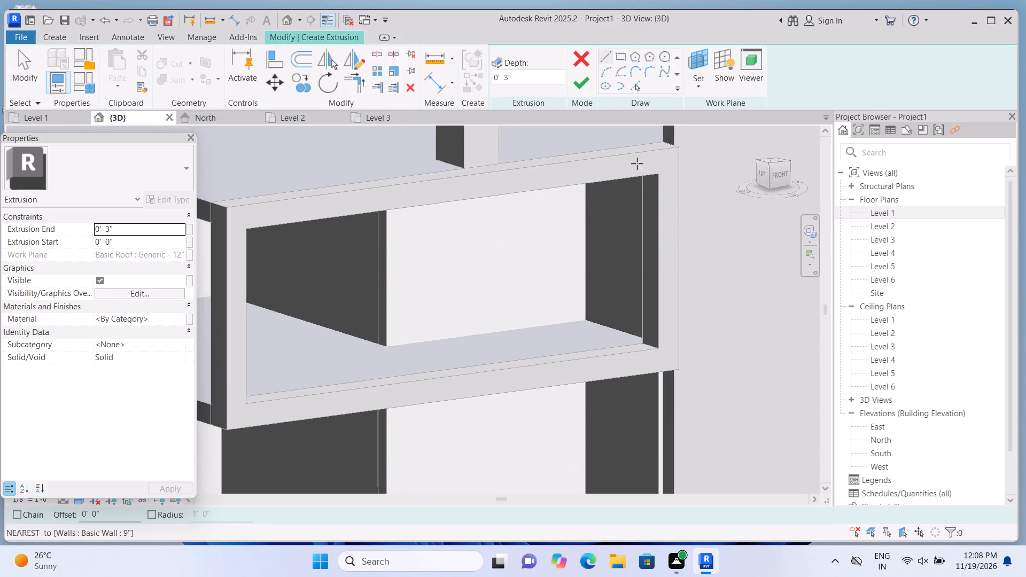
pyautogui.click(698, 89)
pyautogui.click(710, 132)
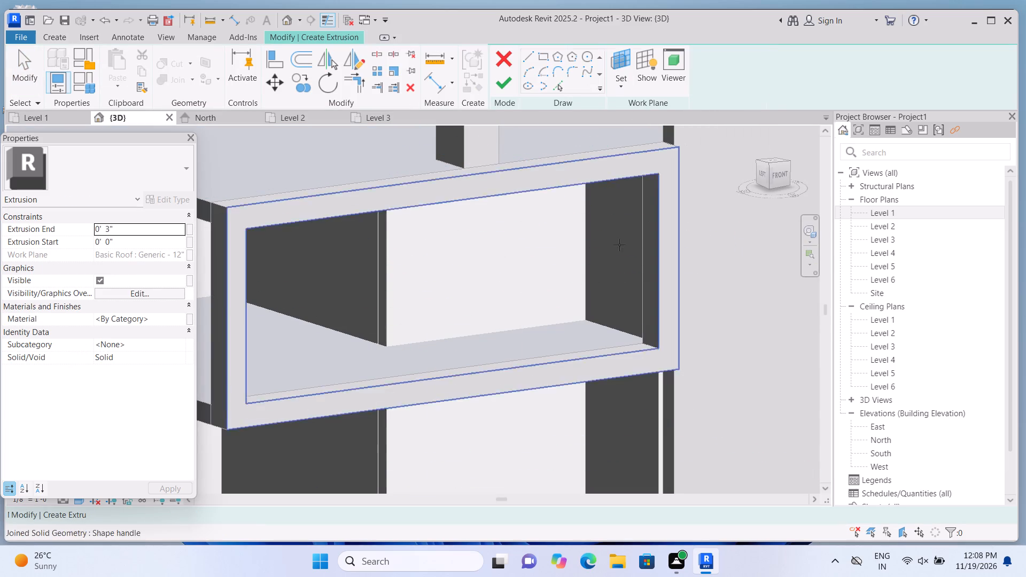
pyautogui.click(520, 344)
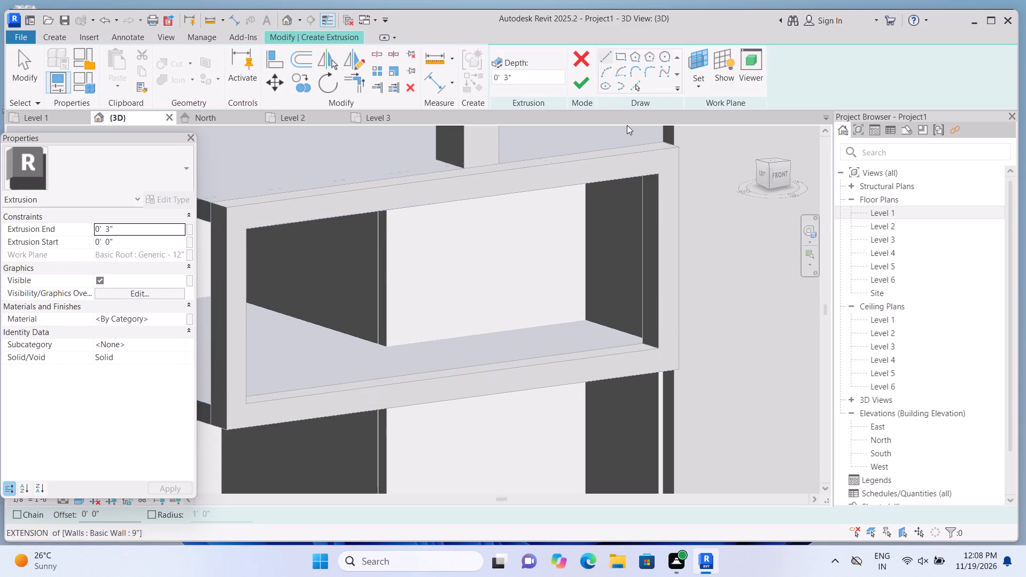
pyautogui.click(622, 56)
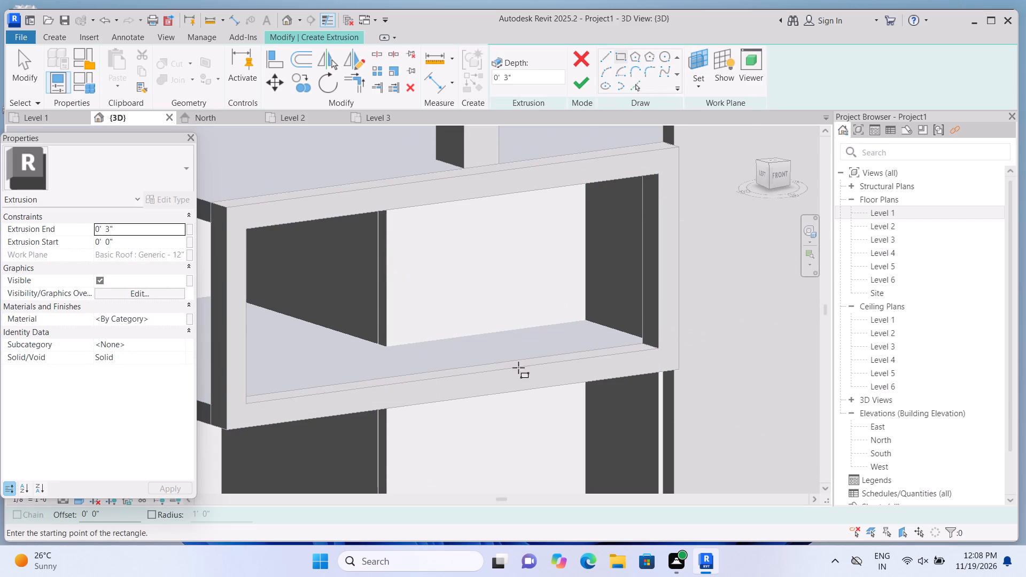
pyautogui.click(471, 364)
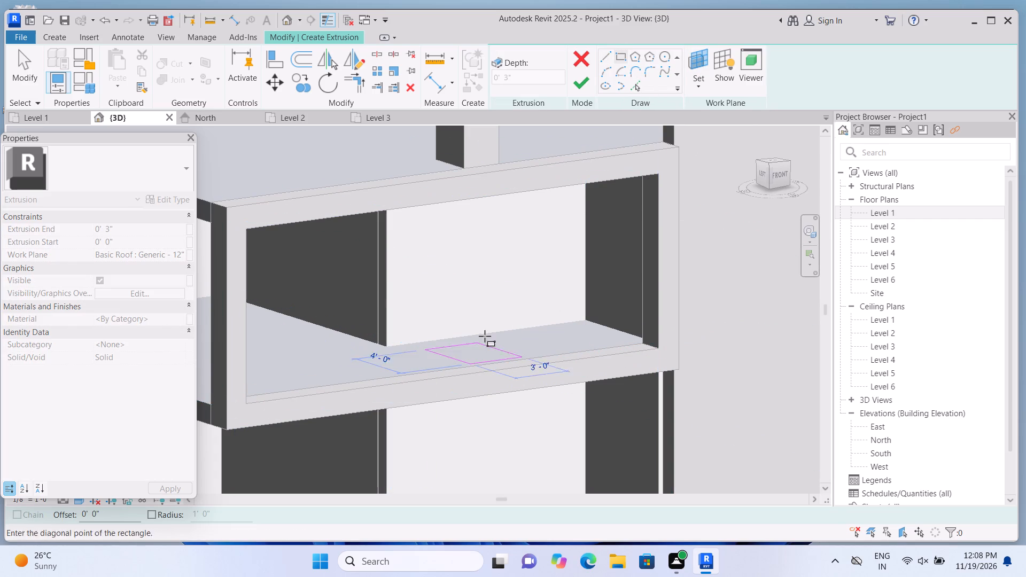
pyautogui.click(476, 350)
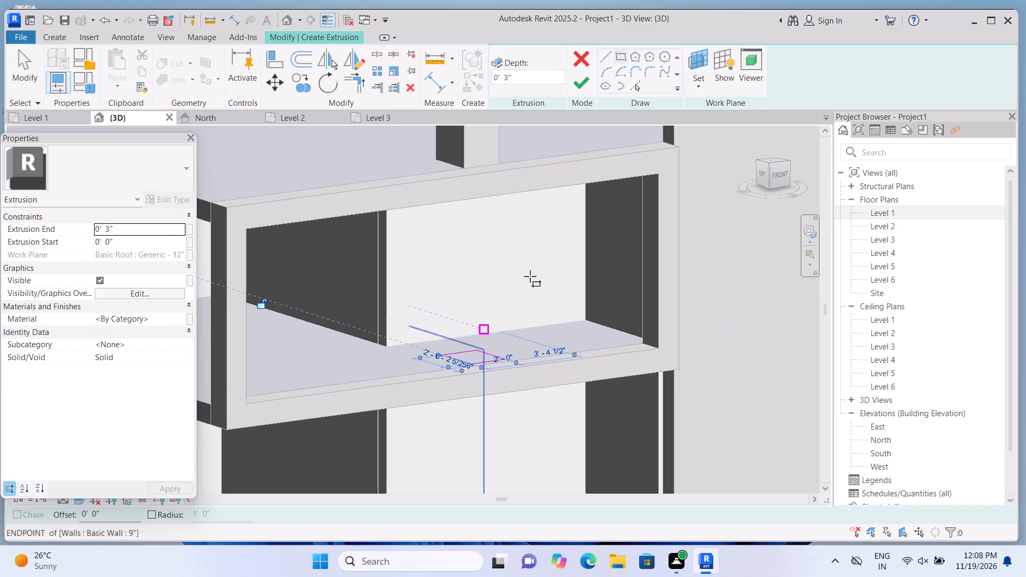
pyautogui.click(580, 85)
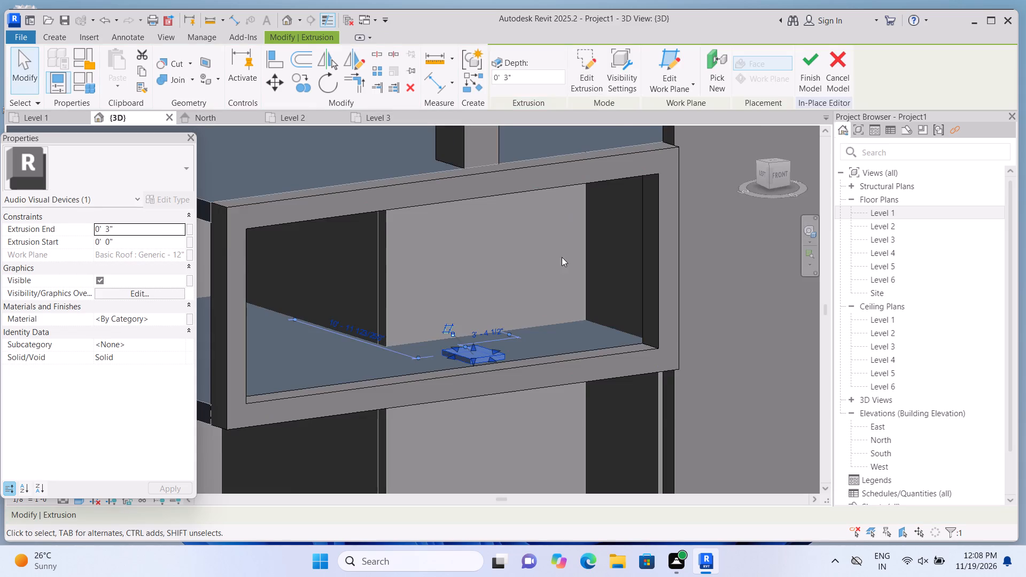
# Stretch the new block on the balcony floor upward to about 2'-8" high.
pyautogui.scroll(-5, 559, 261)
pyautogui.scroll(5, 500, 299)
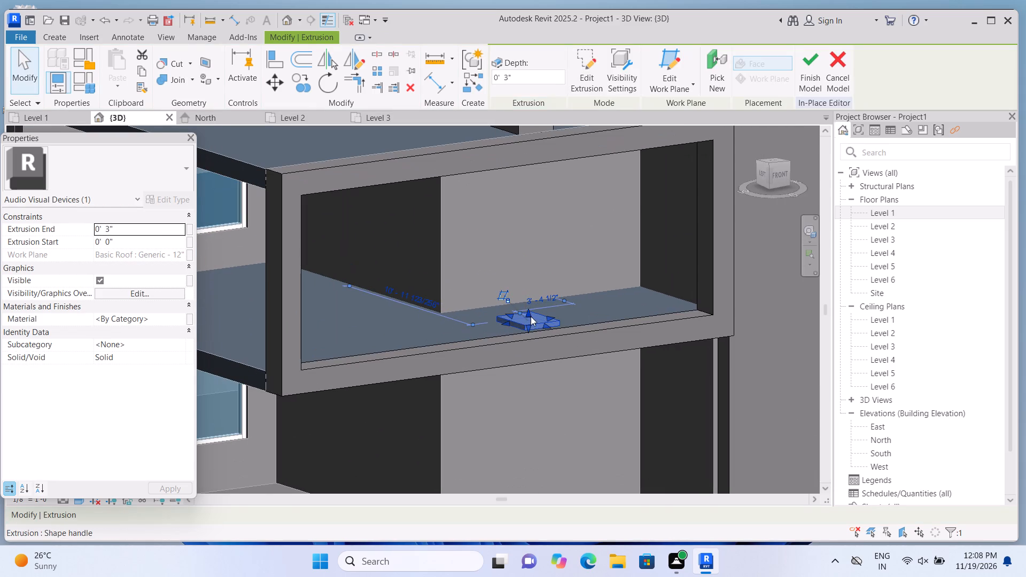
pyautogui.moveTo(528, 311); pyautogui.dragTo(528, 269)
# Shift the block along the balcony frame, away from the tall wall, by moving its two opposite side faces.
pyautogui.scroll(-4, 528, 269)
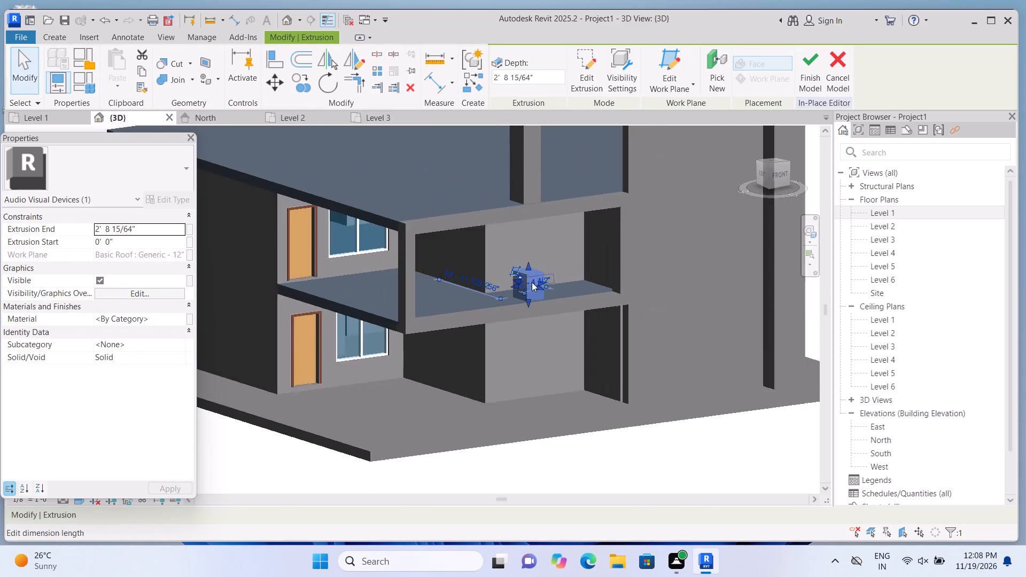
pyautogui.scroll(-3, 532, 282)
pyautogui.keyDown('shift'); pyautogui.moveTo(654, 453); pyautogui.dragTo(617, 460, button='middle'); pyautogui.keyUp('shift')
pyautogui.keyDown('shift'); pyautogui.moveTo(627, 442); pyautogui.dragTo(615, 450, button='middle'); pyautogui.keyUp('shift')
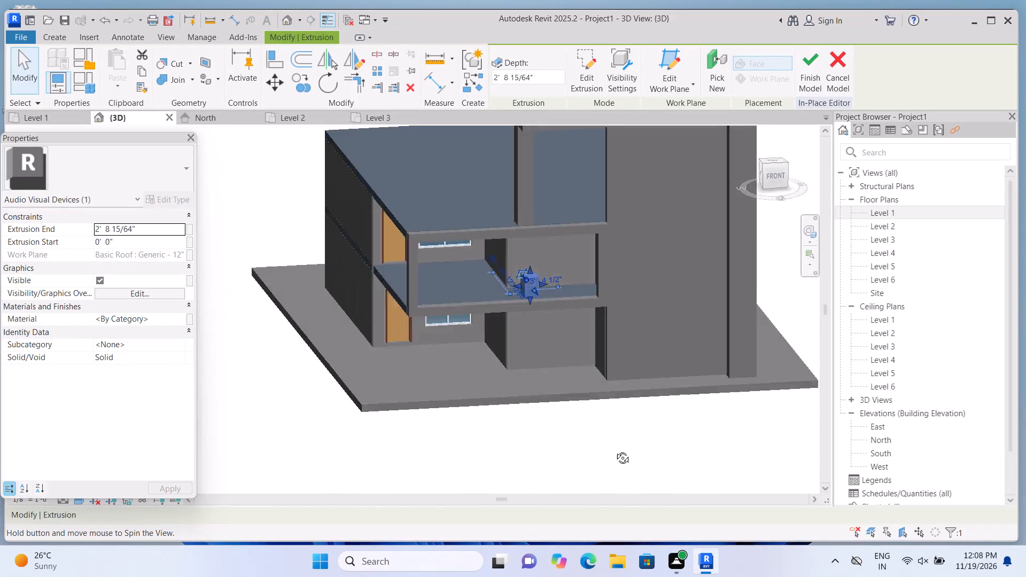
pyautogui.keyDown('shift'); pyautogui.moveTo(615, 450); pyautogui.dragTo(548, 447, button='middle'); pyautogui.keyUp('shift')
pyautogui.scroll(2, 531, 322)
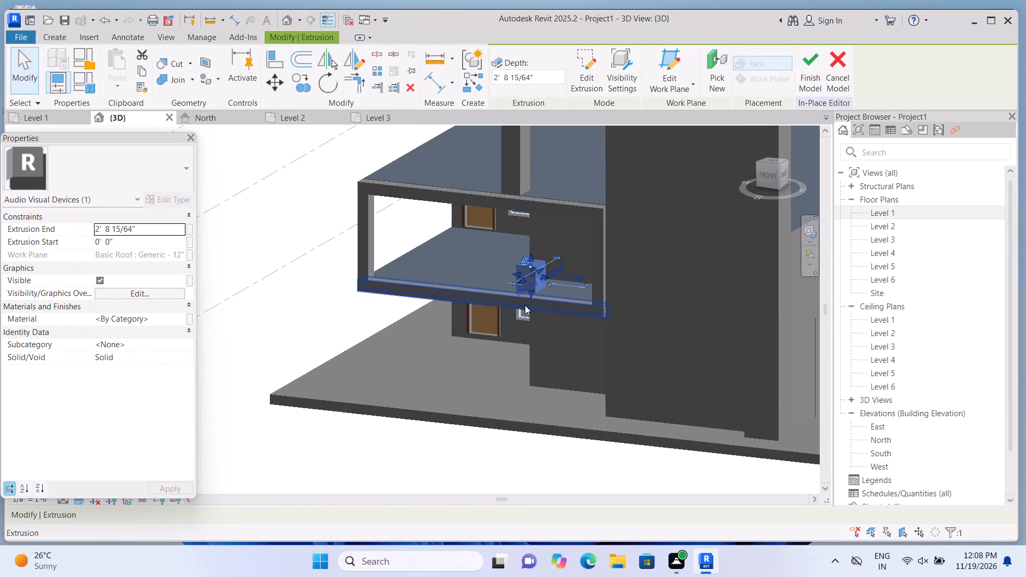
pyautogui.keyDown('shift'); pyautogui.moveTo(547, 388); pyautogui.dragTo(522, 393, button='middle'); pyautogui.keyUp('shift')
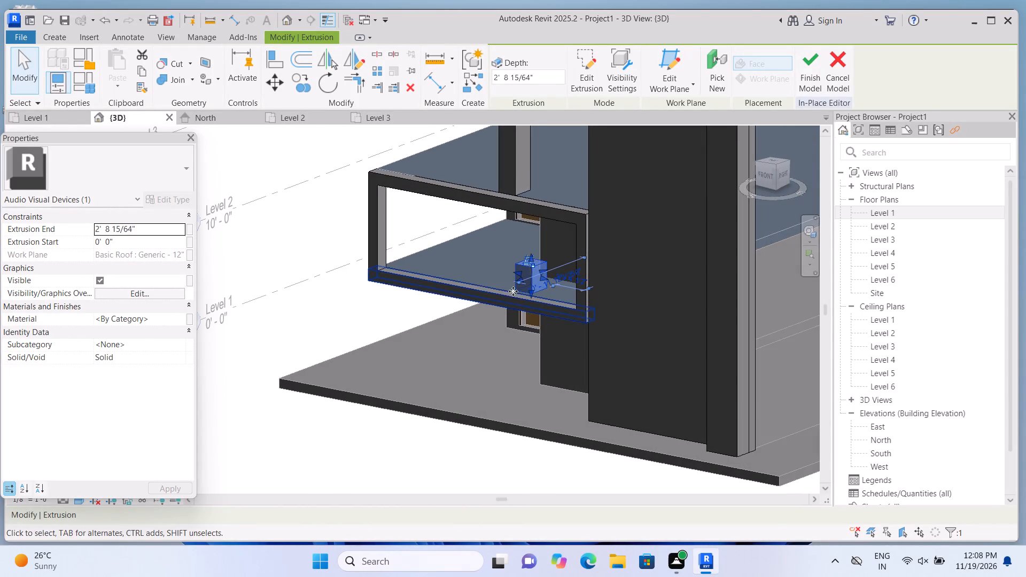
pyautogui.scroll(4, 507, 293)
pyautogui.scroll(-3, 526, 263)
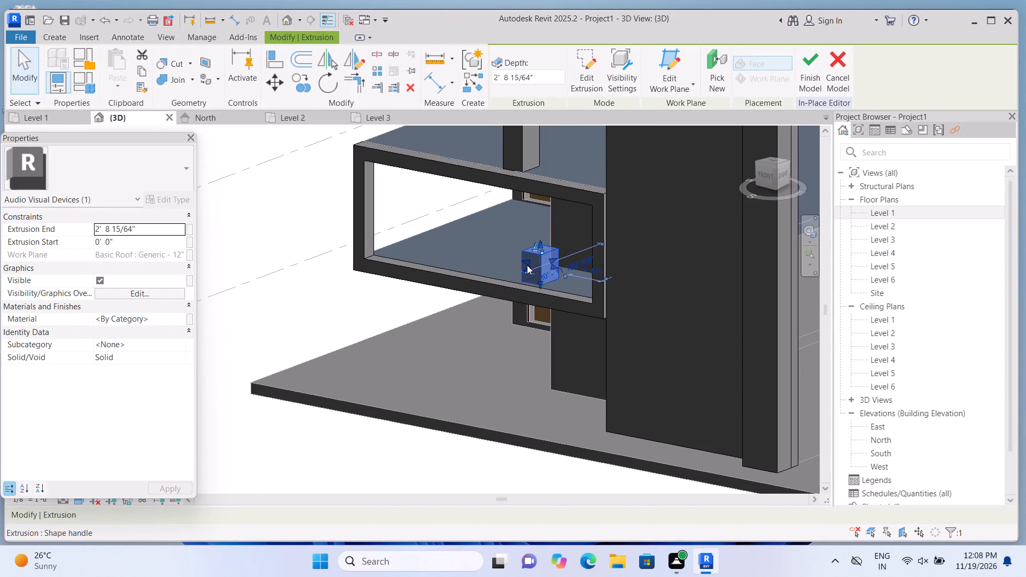
pyautogui.moveTo(523, 260); pyautogui.dragTo(497, 261)
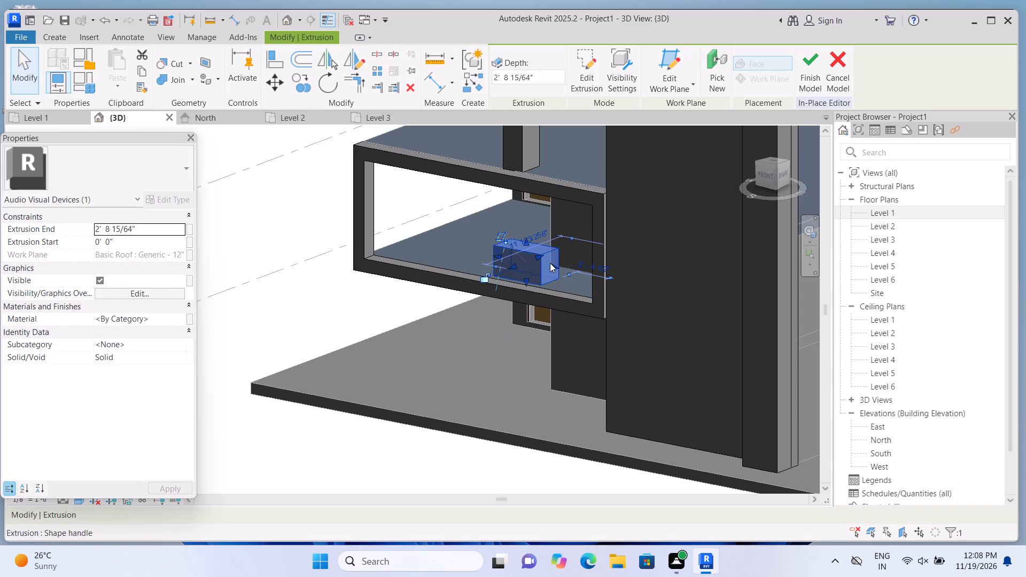
pyautogui.moveTo(553, 263); pyautogui.dragTo(520, 258)
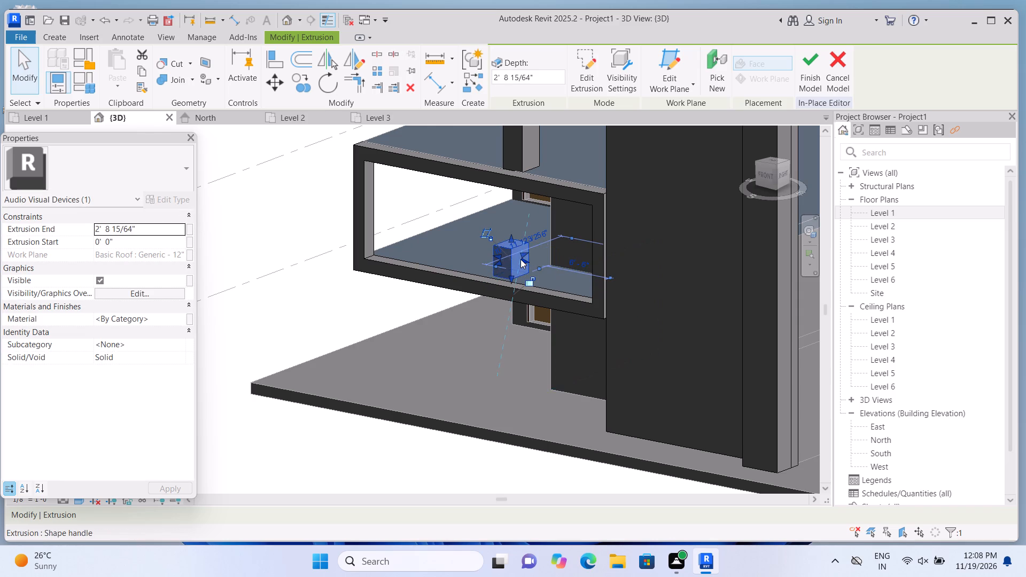
# Bring the block closer to the frame's front edge by moving its front and back faces.
pyautogui.scroll(-3, 520, 259)
pyautogui.moveTo(499, 299); pyautogui.dragTo(508, 340, button='middle')
pyautogui.scroll(1, 515, 308)
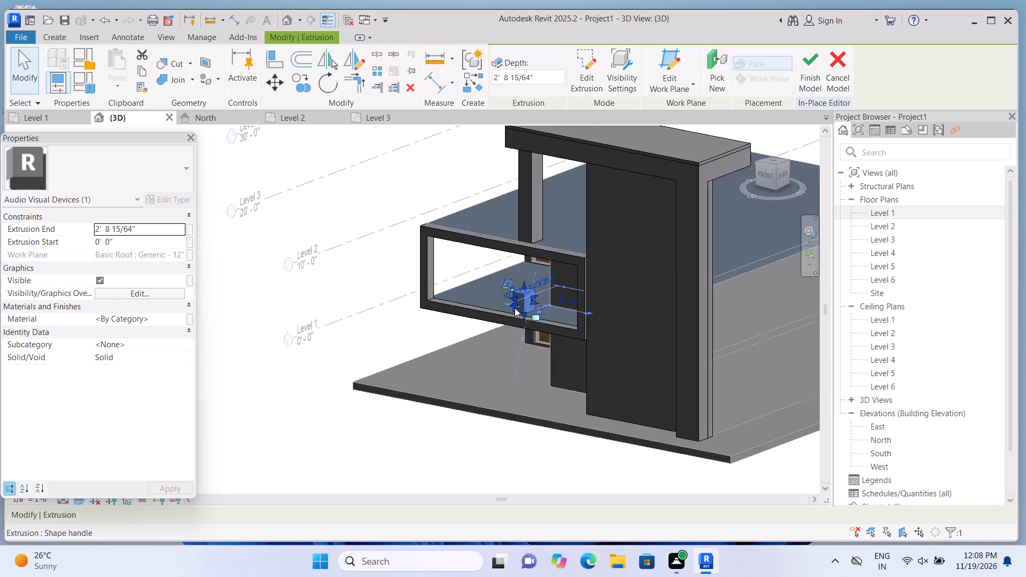
pyautogui.scroll(3, 515, 308)
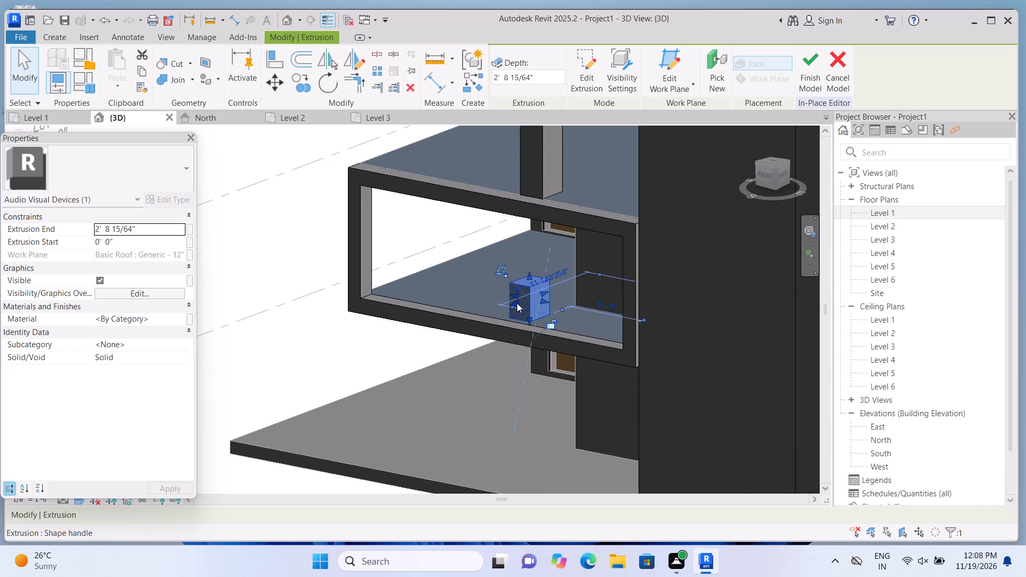
pyautogui.moveTo(517, 302); pyautogui.dragTo(514, 307)
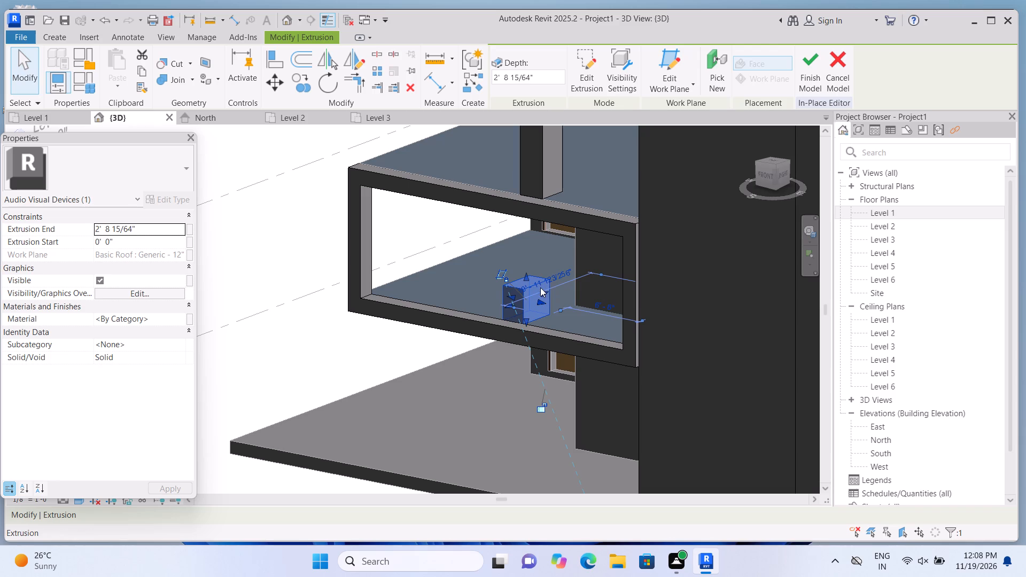
pyautogui.moveTo(543, 291); pyautogui.dragTo(533, 302)
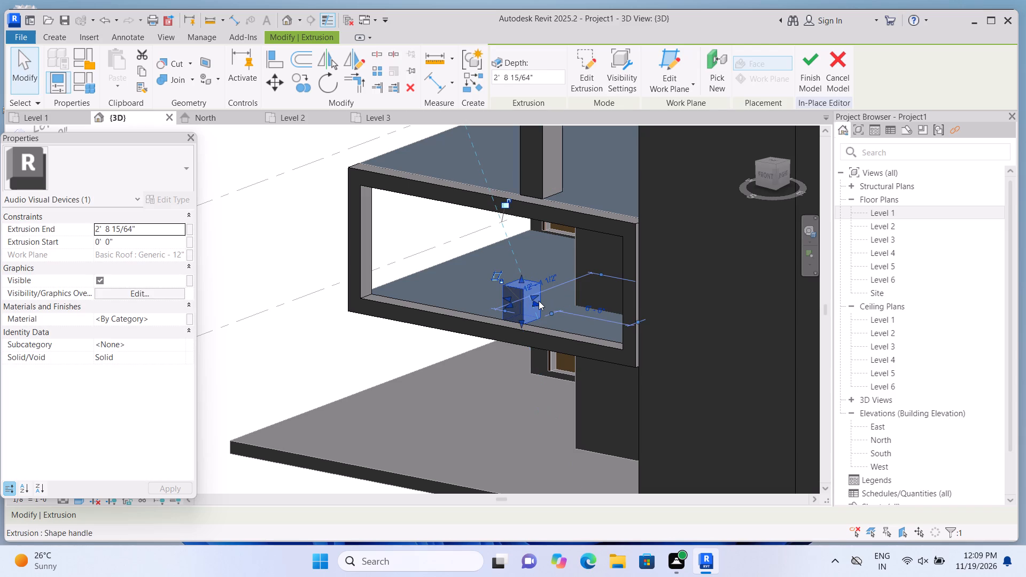
# Stretch the block upward into a column about 8'-3" high inside the balcony frame.
pyautogui.scroll(-1, 538, 302)
pyautogui.scroll(1, 525, 280)
pyautogui.moveTo(520, 279); pyautogui.dragTo(529, 237)
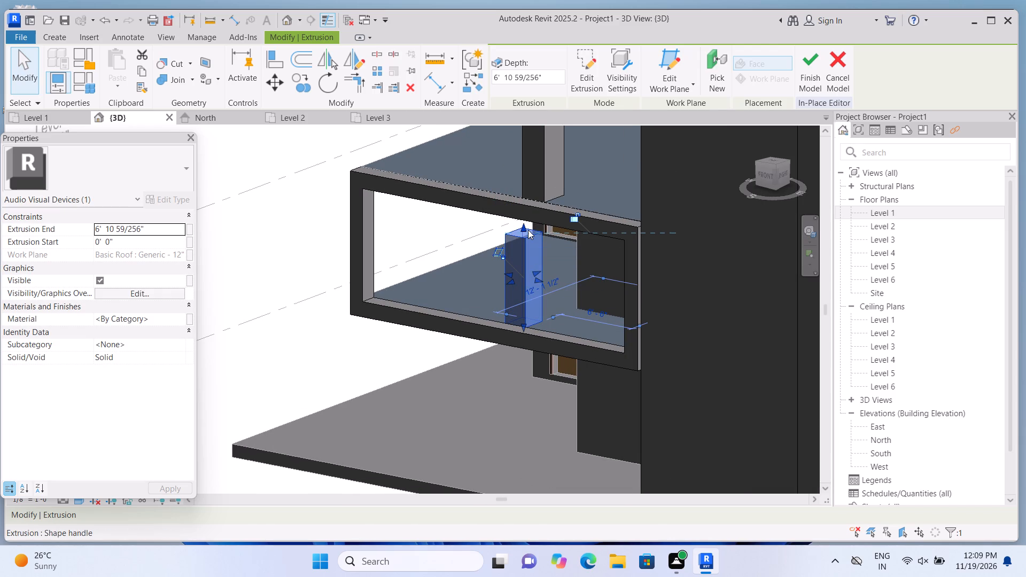
pyautogui.scroll(1, 529, 225)
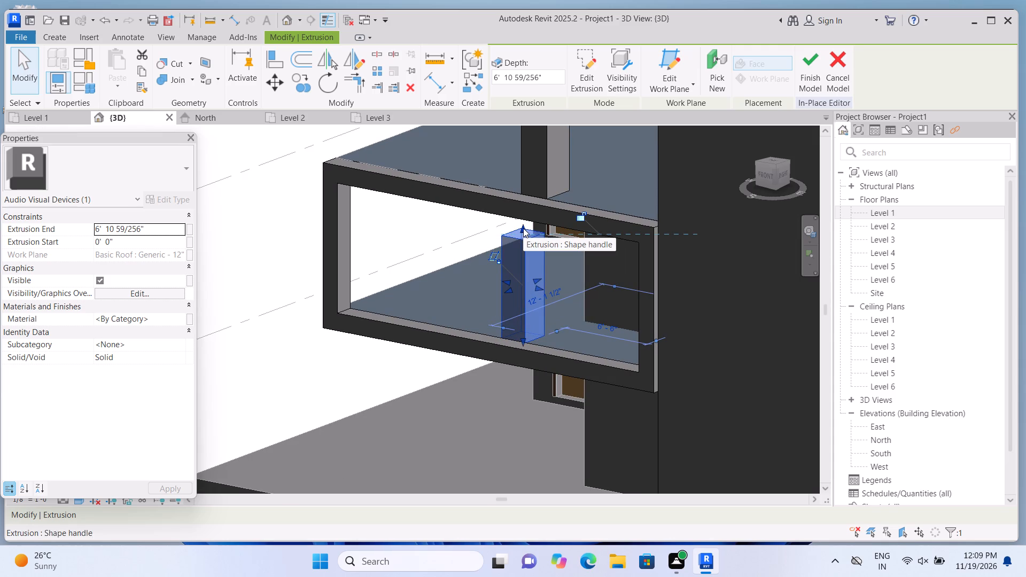
pyautogui.moveTo(523, 228); pyautogui.dragTo(527, 213)
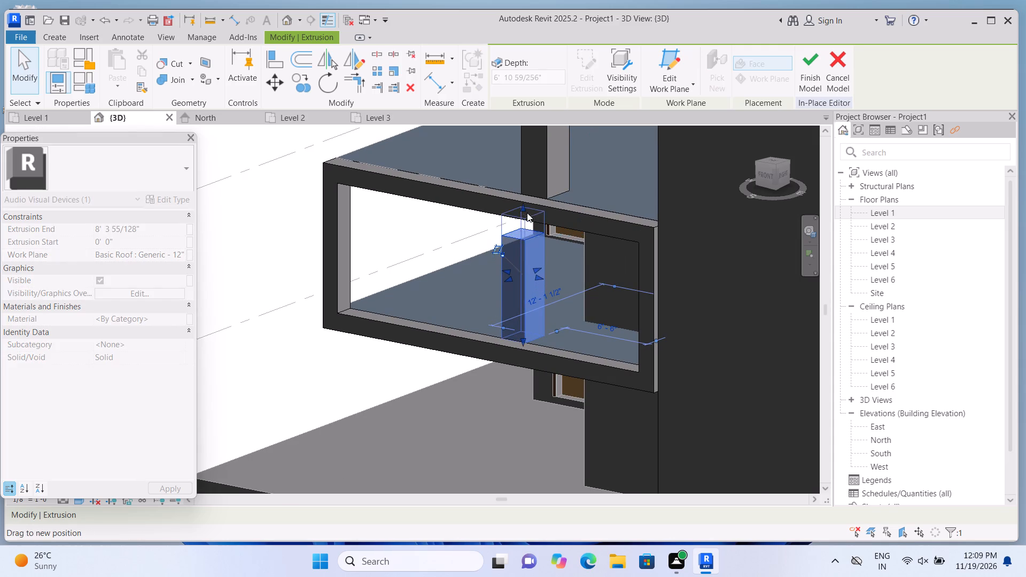
pyautogui.scroll(-2, 526, 226)
pyautogui.click(320, 261)
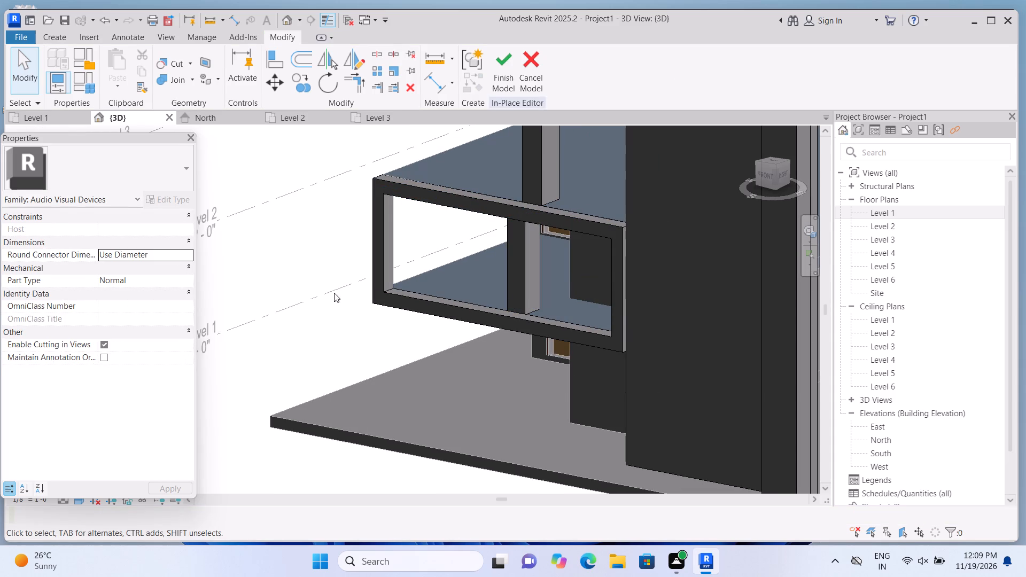
# Extend the balcony column's top to about 9'-2" so it reaches the frame's upper beam, and check it from below.
pyautogui.moveTo(338, 310); pyautogui.dragTo(357, 197, button='middle')
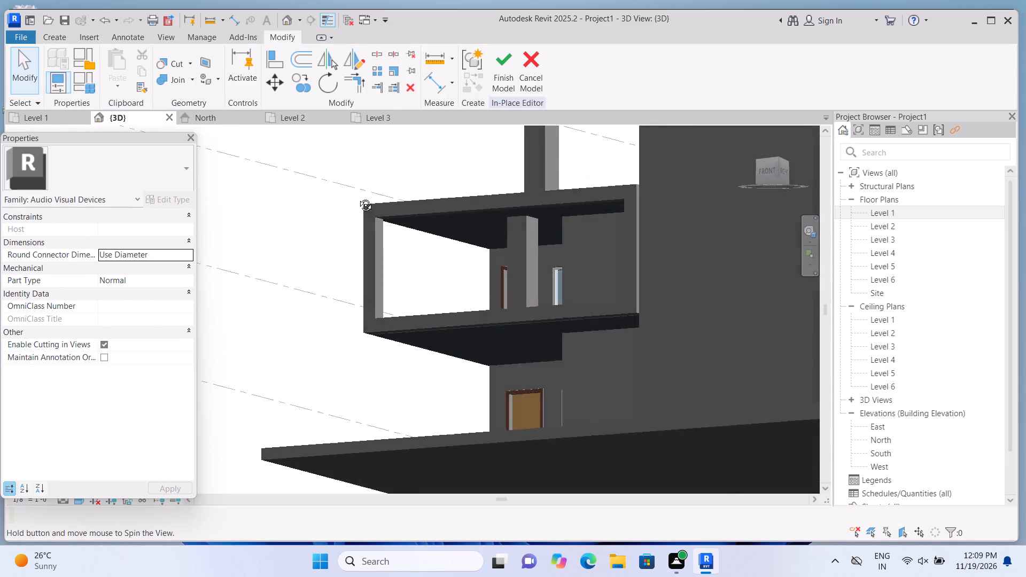
pyautogui.moveTo(357, 197); pyautogui.dragTo(376, 149, button='middle')
pyautogui.scroll(1, 530, 159)
pyautogui.scroll(3, 535, 215)
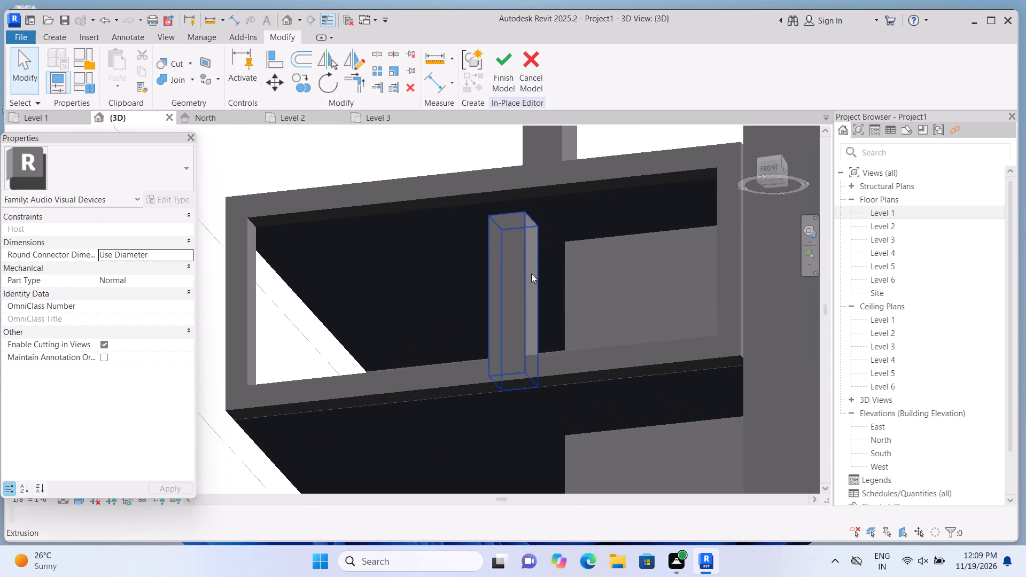
pyautogui.click(530, 274)
pyautogui.scroll(6, 512, 232)
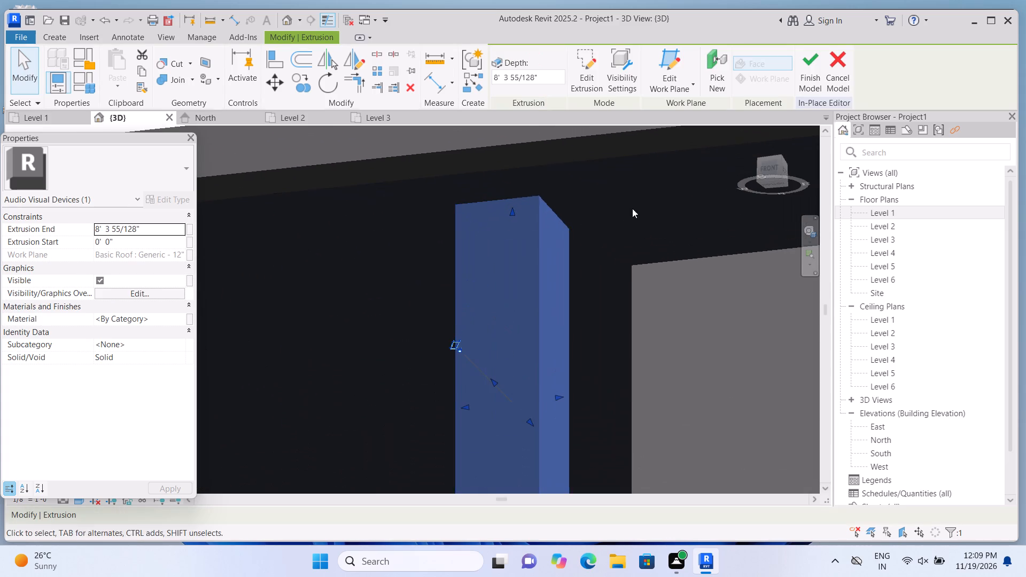
pyautogui.moveTo(633, 210); pyautogui.dragTo(644, 296, button='middle')
pyautogui.scroll(-2, 641, 293)
pyautogui.scroll(1, 540, 289)
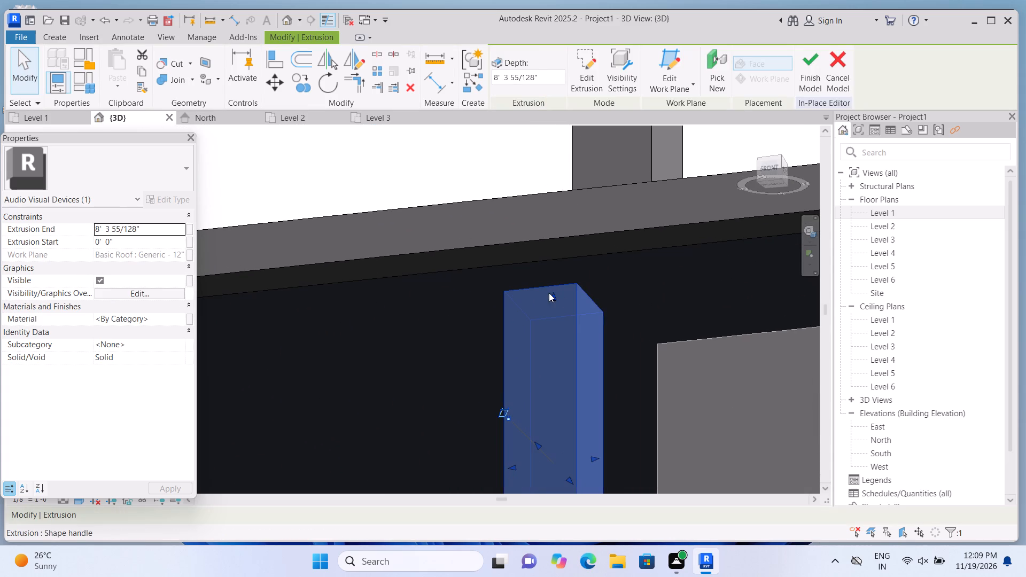
pyautogui.moveTo(553, 294); pyautogui.dragTo(549, 266)
pyautogui.scroll(-3, 549, 266)
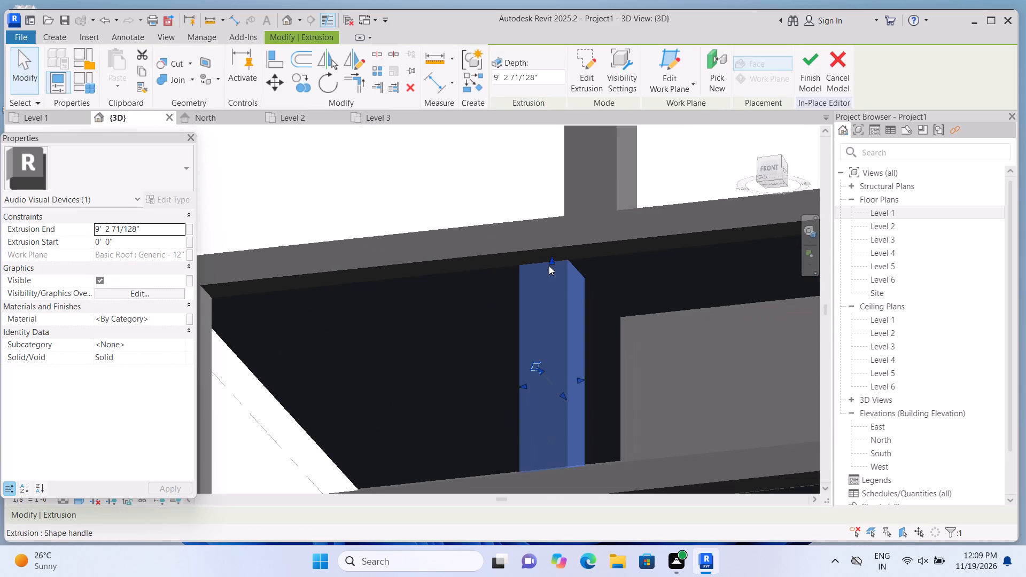
pyautogui.click(504, 196)
pyautogui.scroll(-2, 506, 196)
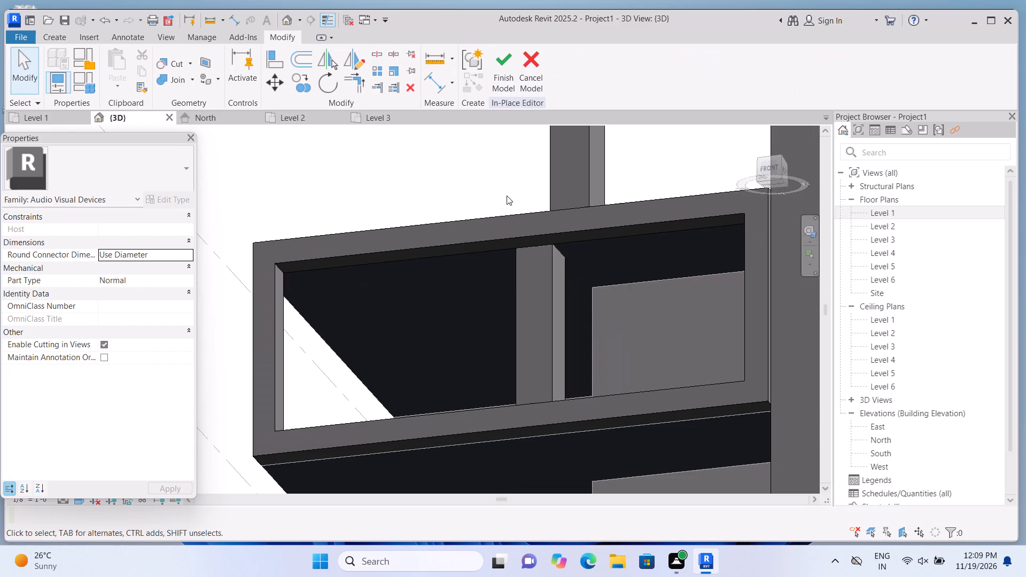
pyautogui.keyDown('shift'); pyautogui.moveTo(503, 221); pyautogui.dragTo(515, 274, button='middle'); pyautogui.keyUp('shift')
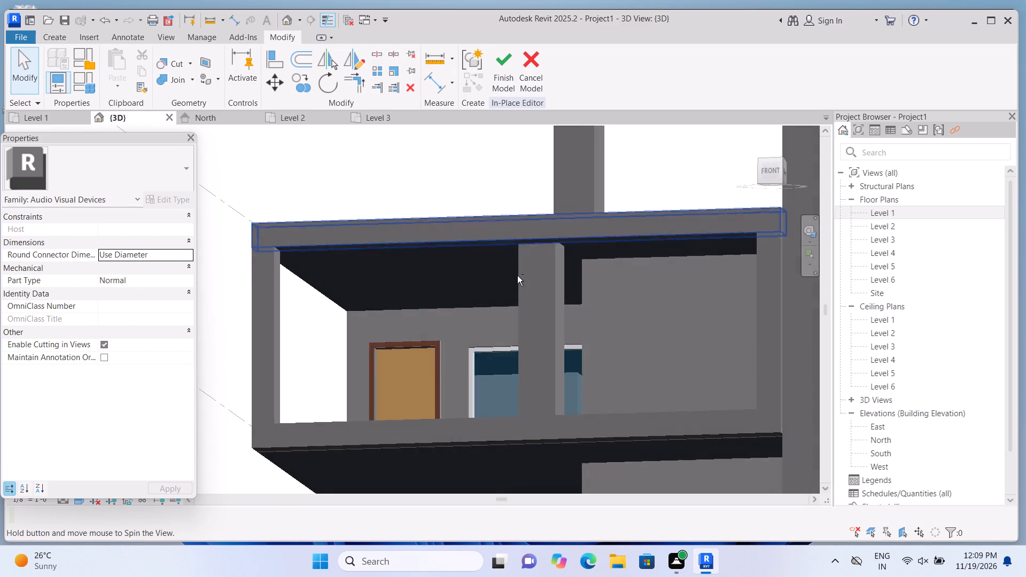
# Extend the balcony column's top slightly, to about 9'-3 1/2", so it reaches further into the frame's upper beam.
pyautogui.keyDown('shift'); pyautogui.moveTo(512, 283); pyautogui.dragTo(456, 362, button='middle'); pyautogui.keyUp('shift')
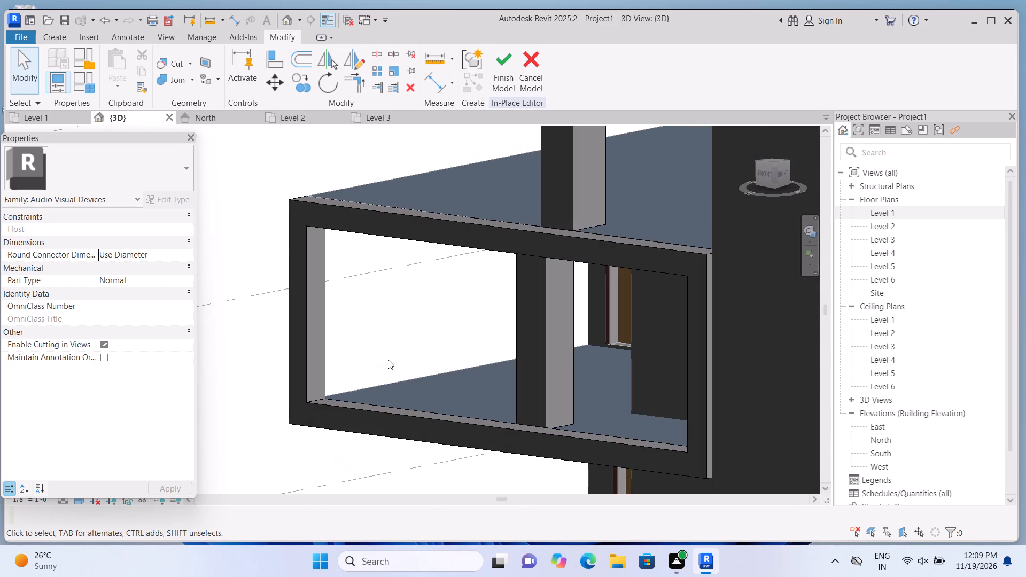
pyautogui.scroll(2, 388, 360)
pyautogui.scroll(-1, 394, 354)
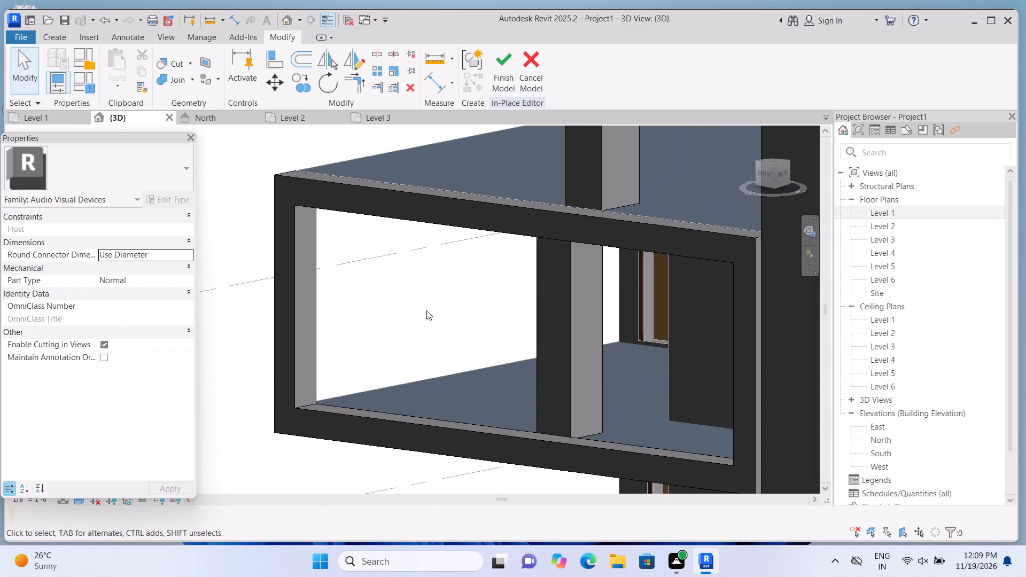
pyautogui.scroll(-1, 429, 315)
pyautogui.scroll(4, 564, 265)
pyautogui.click(556, 264)
pyautogui.scroll(1, 543, 223)
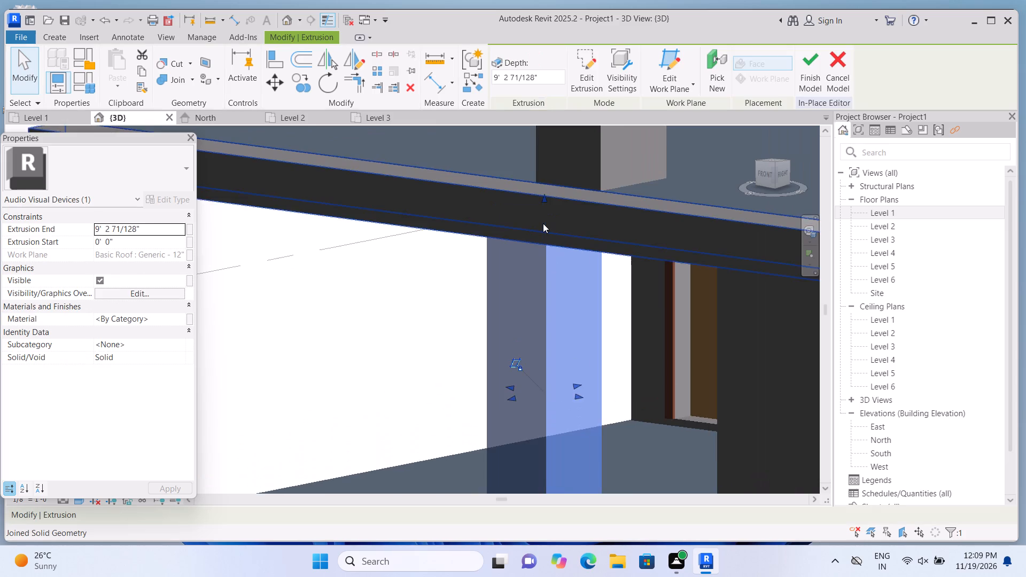
pyautogui.scroll(2, 543, 223)
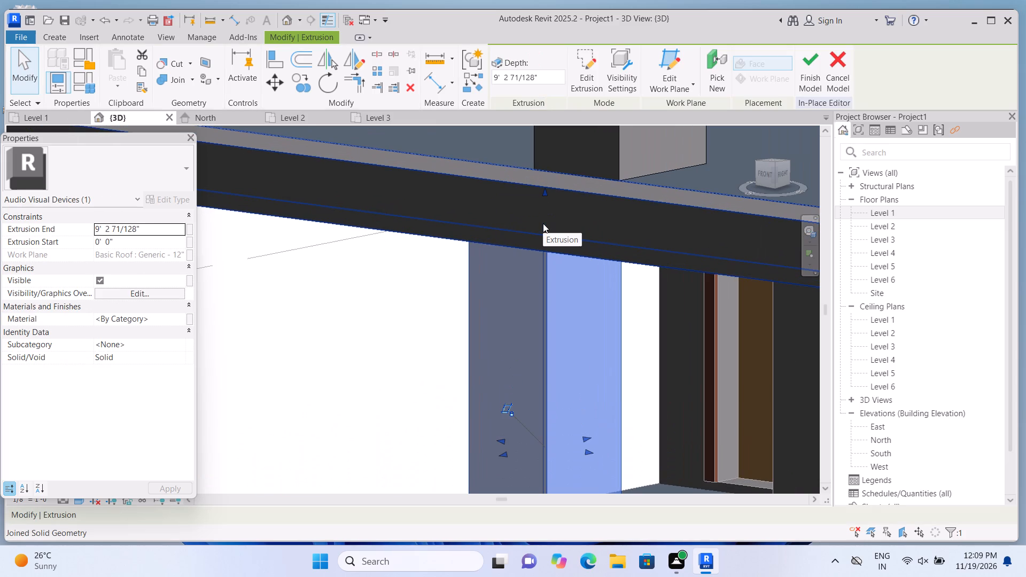
pyautogui.scroll(1, 546, 188)
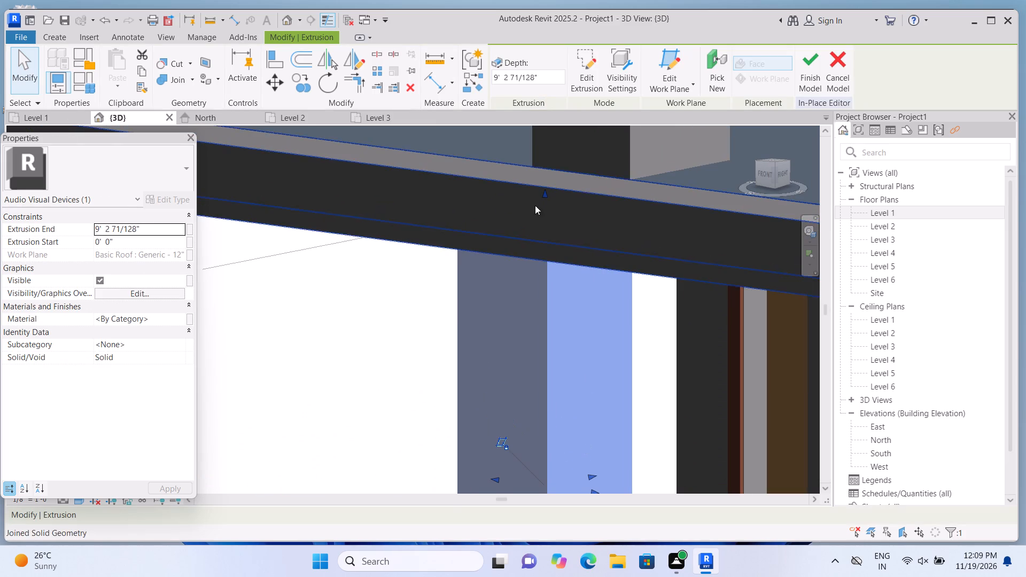
pyautogui.click(545, 193)
pyautogui.scroll(-4, 561, 220)
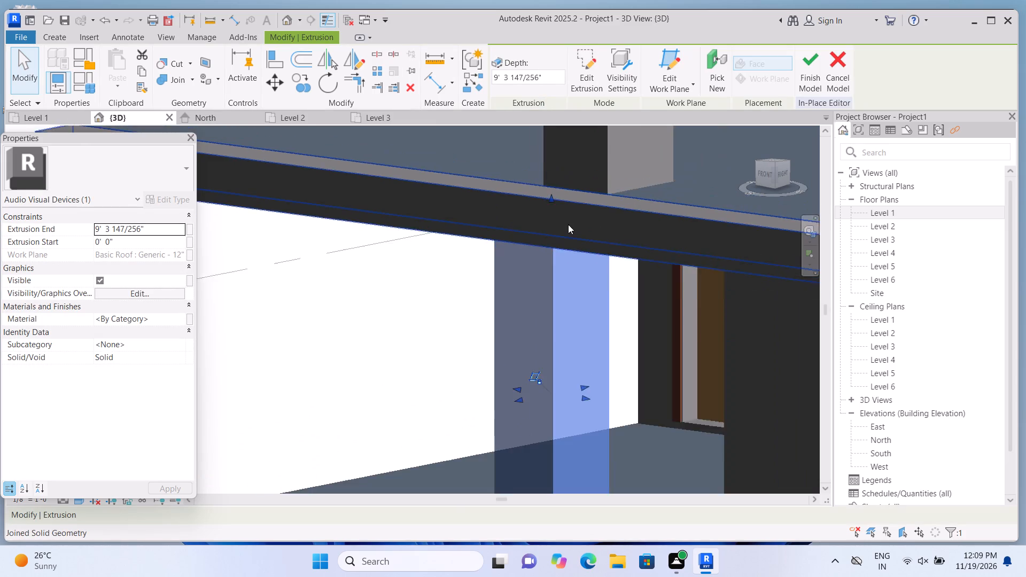
pyautogui.scroll(-5, 568, 224)
pyautogui.click(243, 314)
# Examine the facade frame, roof column and balcony column from the front, the side and below.
pyautogui.scroll(-3, 260, 305)
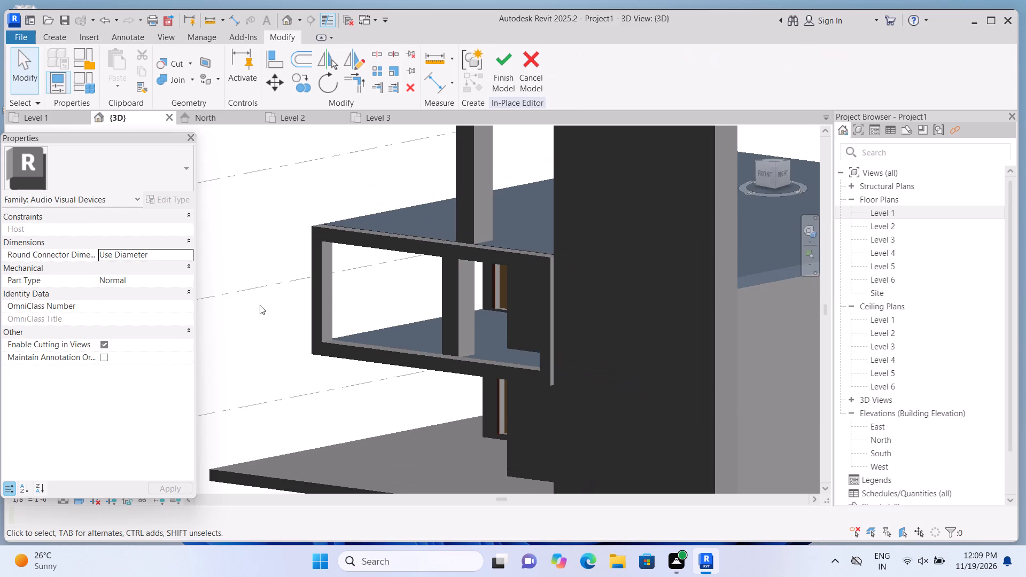
pyautogui.scroll(-2, 320, 394)
pyautogui.moveTo(330, 394); pyautogui.dragTo(377, 407, button='middle')
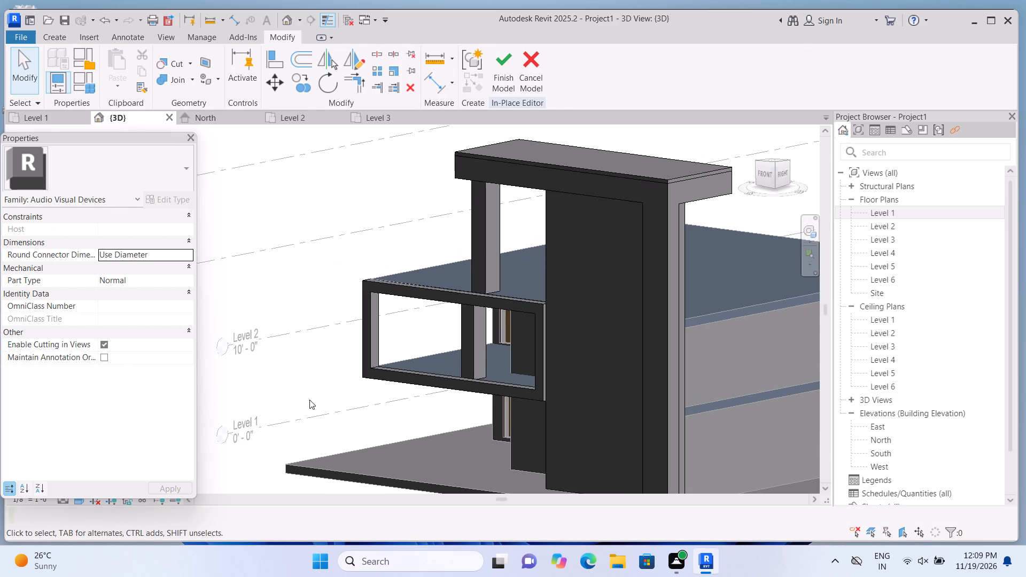
pyautogui.keyDown('shift'); pyautogui.moveTo(305, 394); pyautogui.dragTo(500, 395, button='middle'); pyautogui.keyUp('shift')
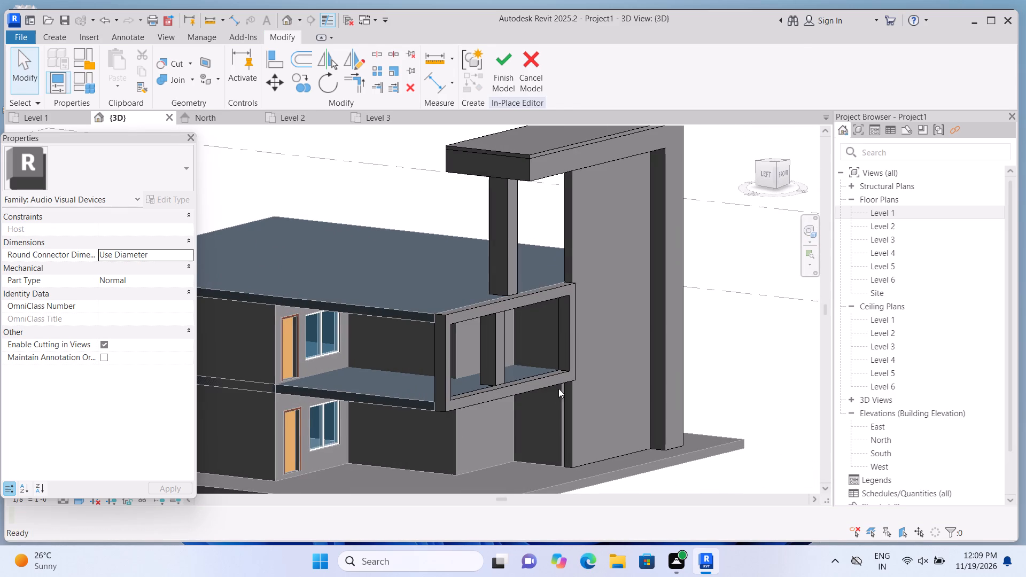
pyautogui.keyDown('shift'); pyautogui.moveTo(547, 402); pyautogui.dragTo(523, 382, button='middle'); pyautogui.keyUp('shift')
pyautogui.keyDown('shift'); pyautogui.moveTo(517, 333); pyautogui.dragTo(511, 298, button='middle'); pyautogui.keyUp('shift')
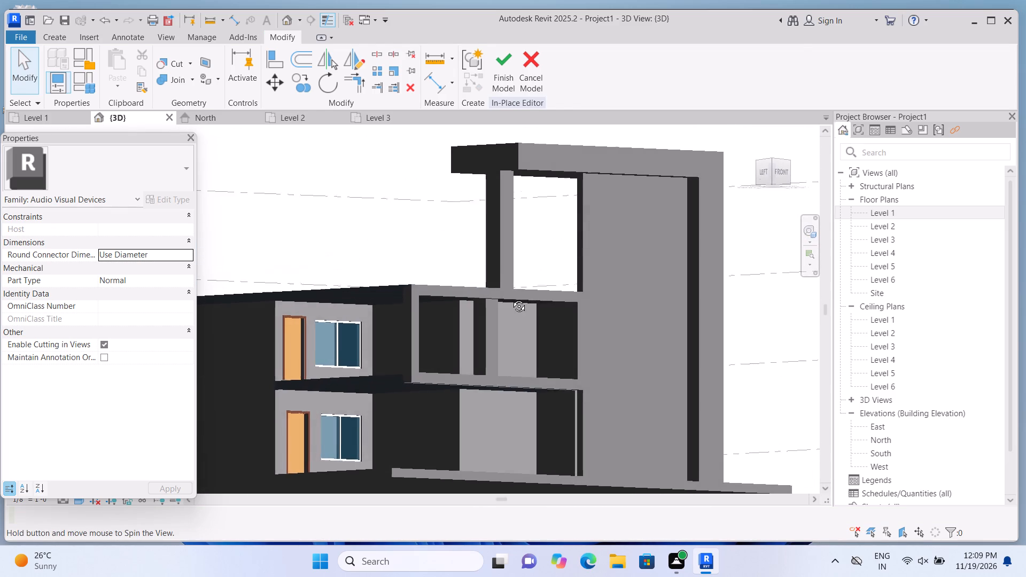
pyautogui.keyDown('shift'); pyautogui.moveTo(511, 298); pyautogui.dragTo(511, 298, button='middle'); pyautogui.keyUp('shift')
pyautogui.scroll(1, 511, 298)
pyautogui.moveTo(530, 333); pyautogui.dragTo(534, 248, button='middle')
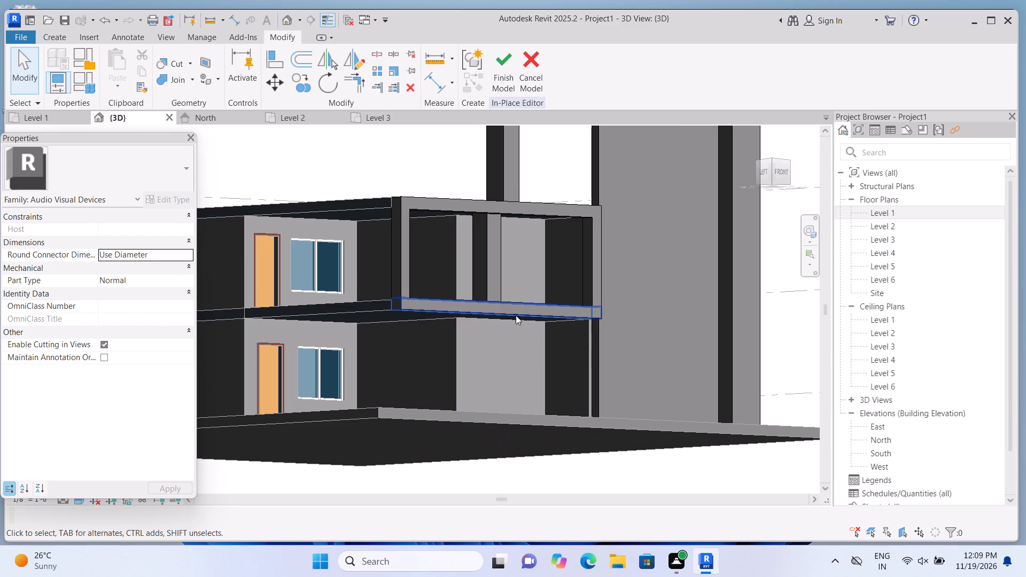
pyautogui.keyDown('shift'); pyautogui.middleClick(512, 310); pyautogui.keyUp('shift')
pyautogui.keyDown('shift'); pyautogui.moveTo(517, 345); pyautogui.dragTo(587, 388, button='middle'); pyautogui.keyUp('shift')
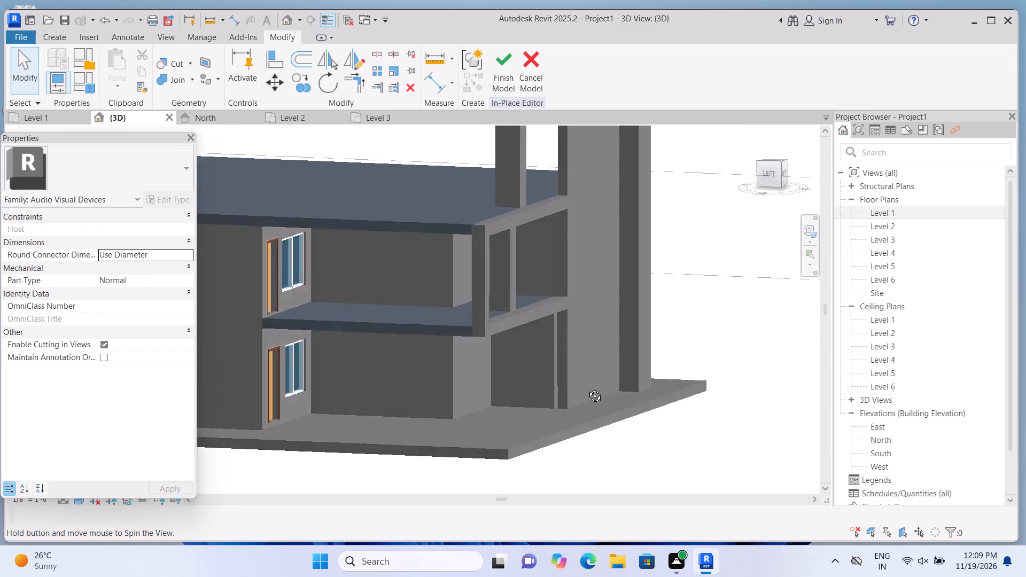
pyautogui.keyDown('shift'); pyautogui.moveTo(587, 388); pyautogui.dragTo(476, 420, button='middle'); pyautogui.keyUp('shift')
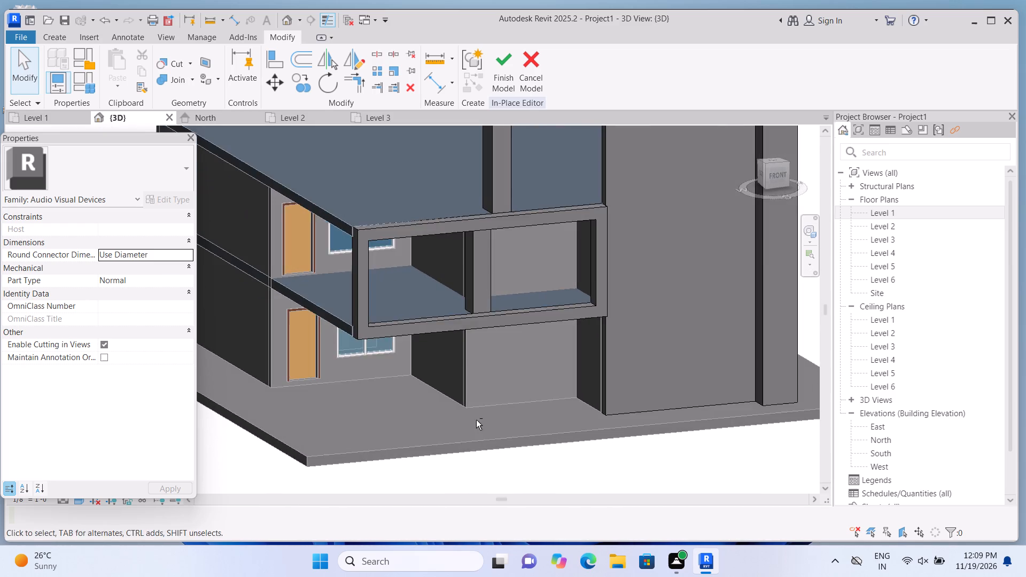
pyautogui.keyDown('shift'); pyautogui.moveTo(475, 420); pyautogui.dragTo(466, 418, button='middle'); pyautogui.keyUp('shift')
pyautogui.keyDown('shift'); pyautogui.middleClick(434, 409); pyautogui.keyUp('shift')
pyautogui.keyDown('shift'); pyautogui.moveTo(494, 419); pyautogui.dragTo(515, 418, button='middle'); pyautogui.keyUp('shift')
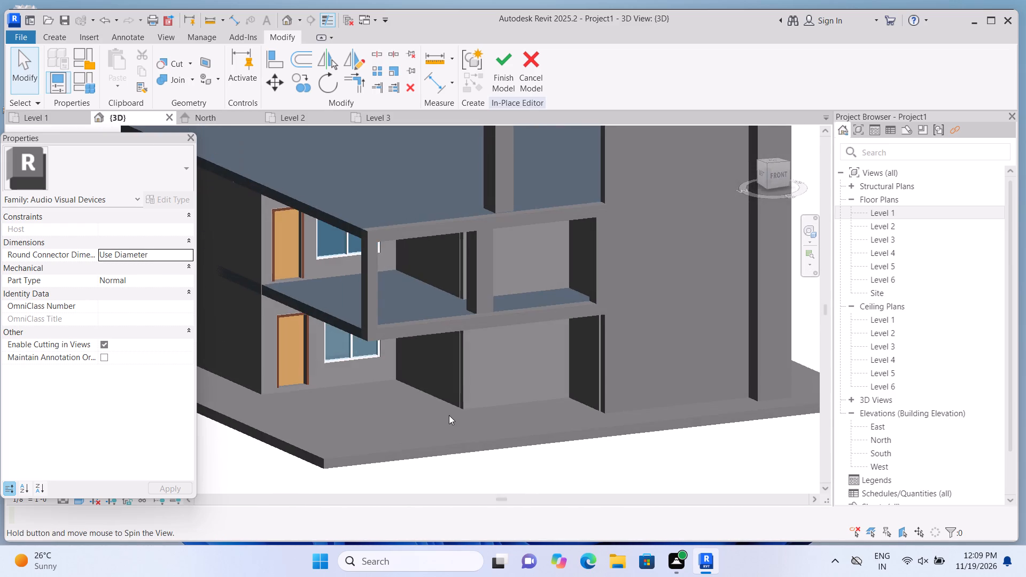
pyautogui.keyDown('shift'); pyautogui.moveTo(448, 415); pyautogui.dragTo(543, 422, button='middle'); pyautogui.keyUp('shift')
pyautogui.scroll(-2, 563, 397)
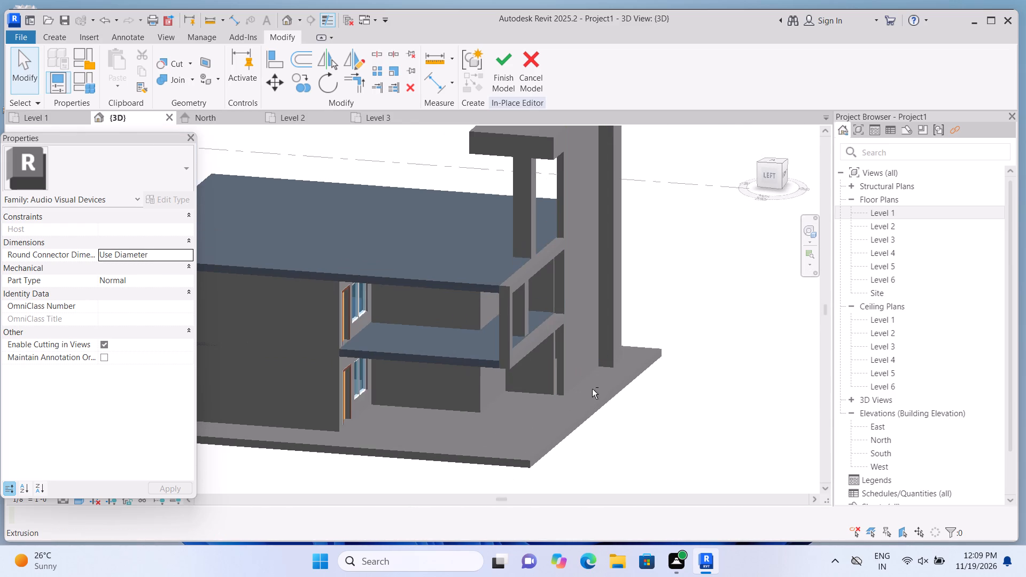
pyautogui.keyDown('shift'); pyautogui.middleClick(604, 394); pyautogui.keyUp('shift')
pyautogui.keyDown('shift'); pyautogui.middleClick(484, 419); pyautogui.keyUp('shift')
pyautogui.keyDown('shift'); pyautogui.moveTo(533, 411); pyautogui.dragTo(425, 417, button='middle'); pyautogui.keyUp('shift')
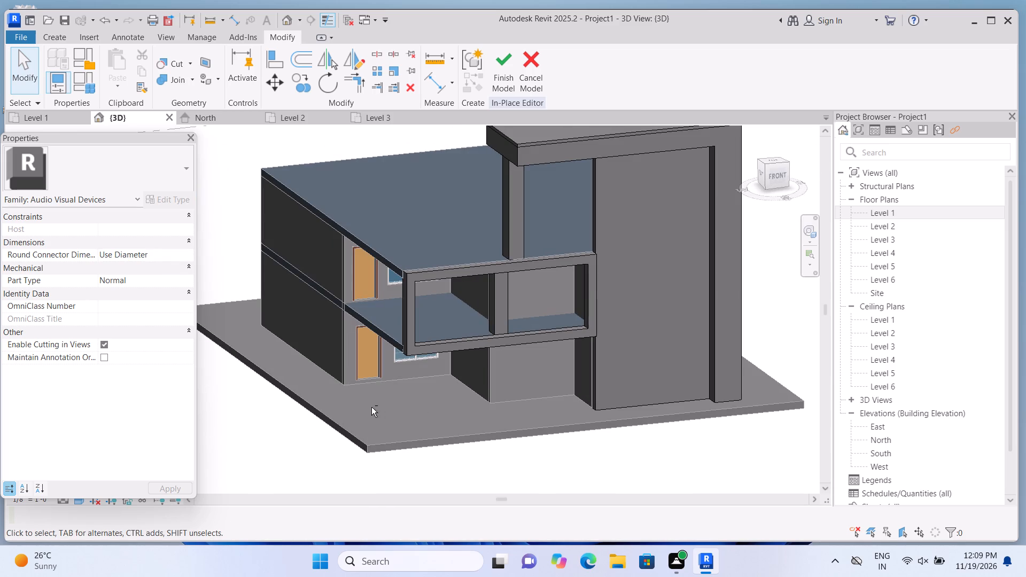
pyautogui.keyDown('shift'); pyautogui.moveTo(439, 415); pyautogui.dragTo(361, 416, button='middle'); pyautogui.keyUp('shift')
# Shift the balcony column slightly toward the tall wall by moving its two opposite side faces.
pyautogui.scroll(1, 367, 378)
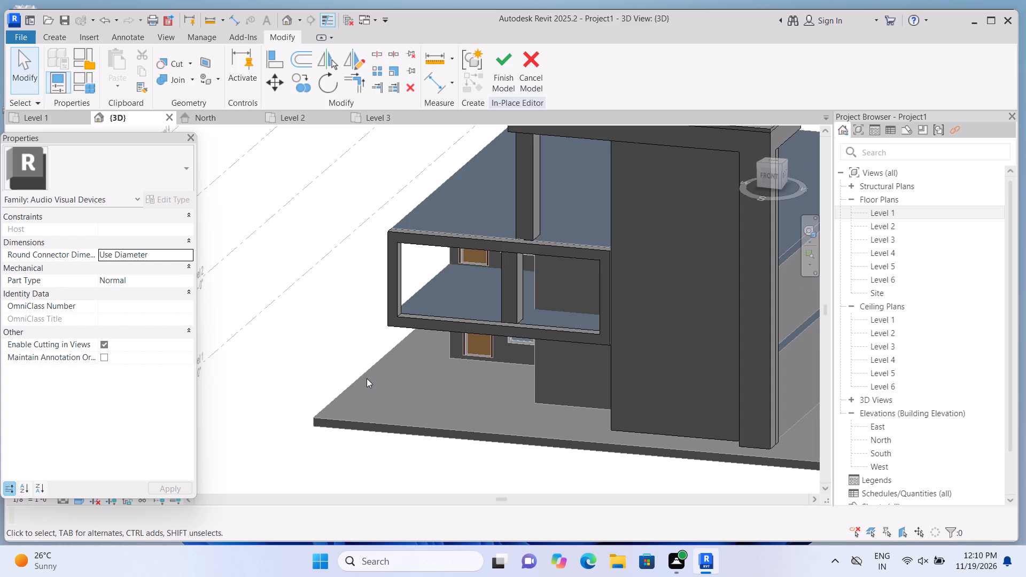
pyautogui.scroll(2, 499, 289)
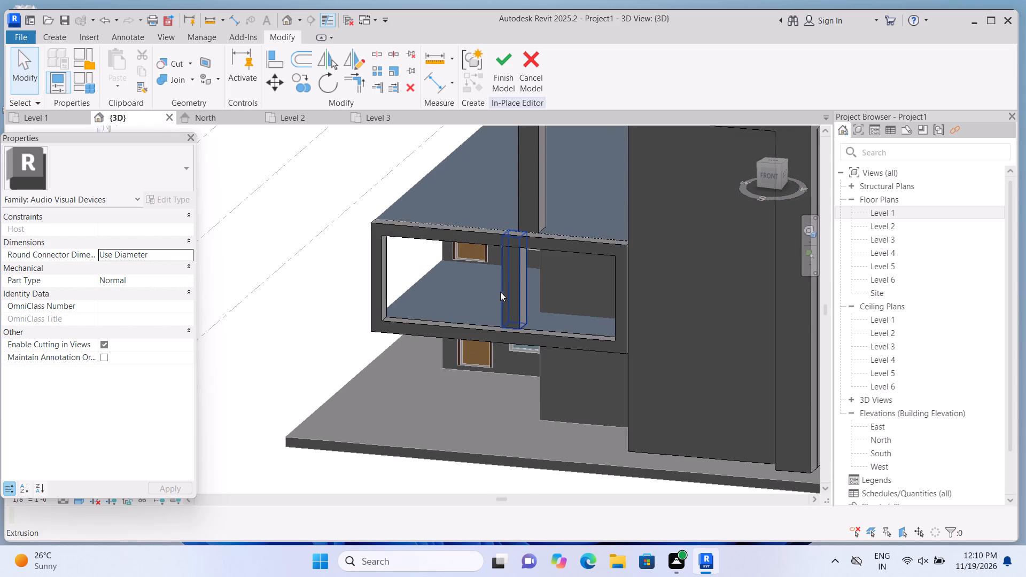
pyautogui.scroll(-1, 532, 346)
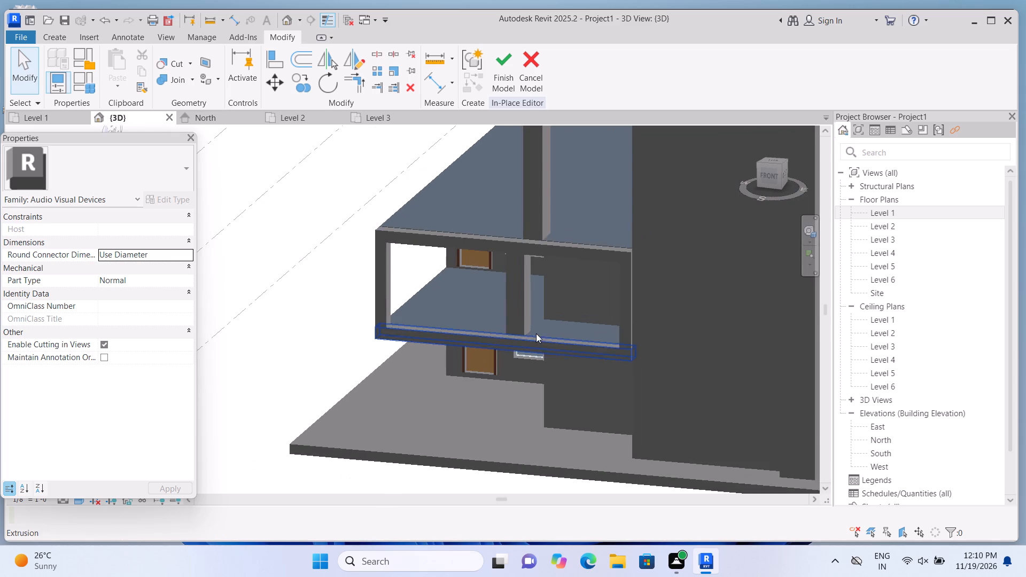
pyautogui.scroll(1, 537, 321)
pyautogui.click(511, 283)
pyautogui.scroll(1, 514, 281)
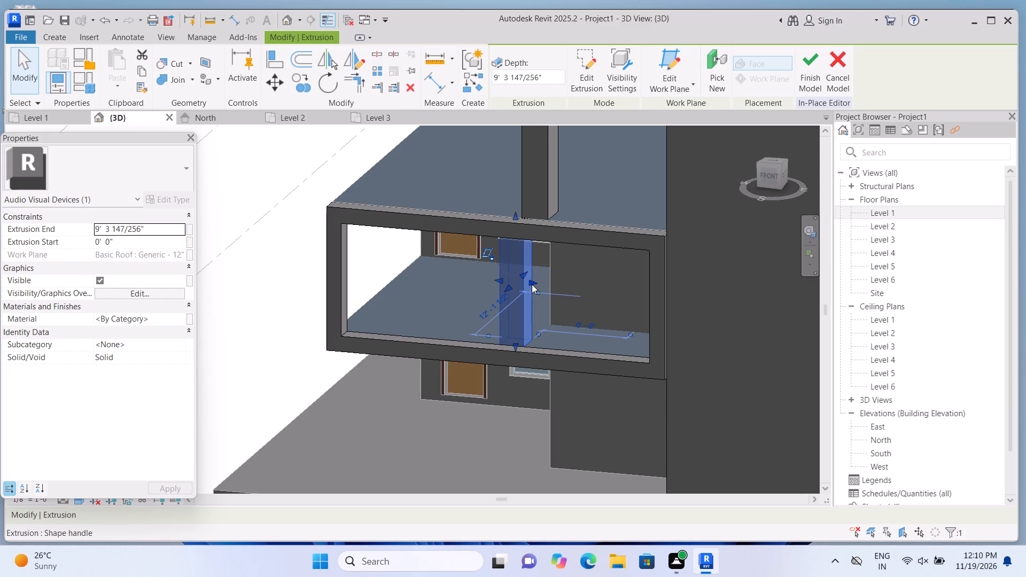
pyautogui.scroll(1, 456, 282)
pyautogui.moveTo(545, 282); pyautogui.dragTo(558, 287)
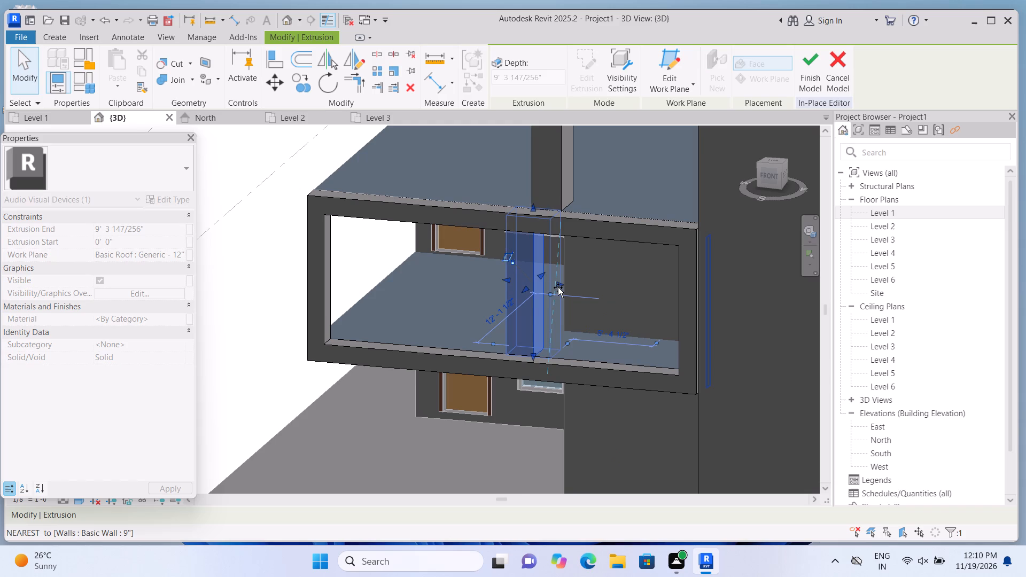
pyautogui.moveTo(558, 287); pyautogui.dragTo(549, 289)
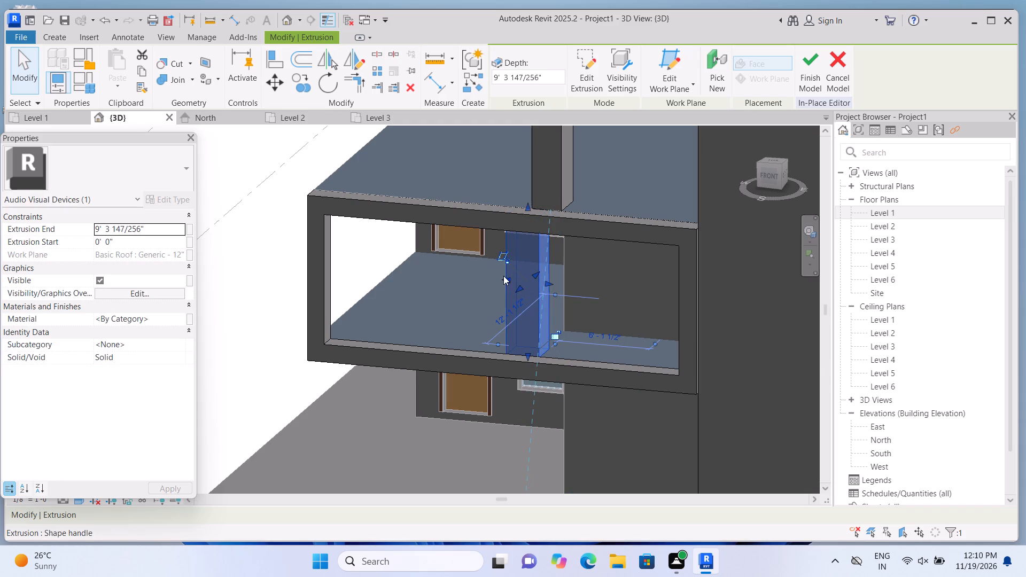
pyautogui.moveTo(503, 276); pyautogui.dragTo(514, 279)
pyautogui.scroll(-1, 515, 280)
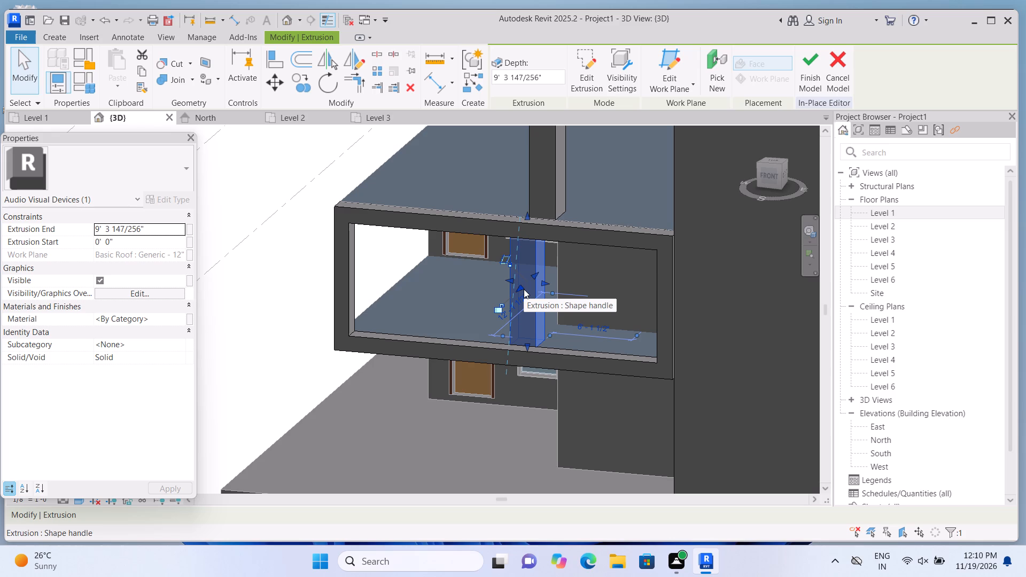
pyautogui.press('Escape')
pyautogui.scroll(-3, 642, 310)
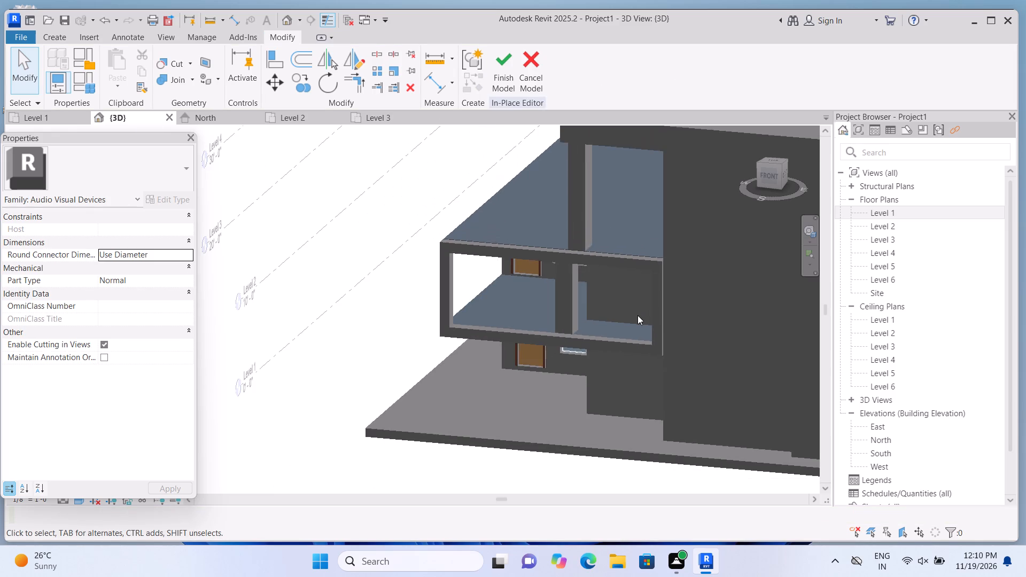
# Shift the balcony column a little further toward the tall wall by its side faces, leaving about 5'-0" on that side.
pyautogui.keyDown('shift'); pyautogui.moveTo(629, 324); pyautogui.dragTo(595, 334, button='middle'); pyautogui.keyUp('shift')
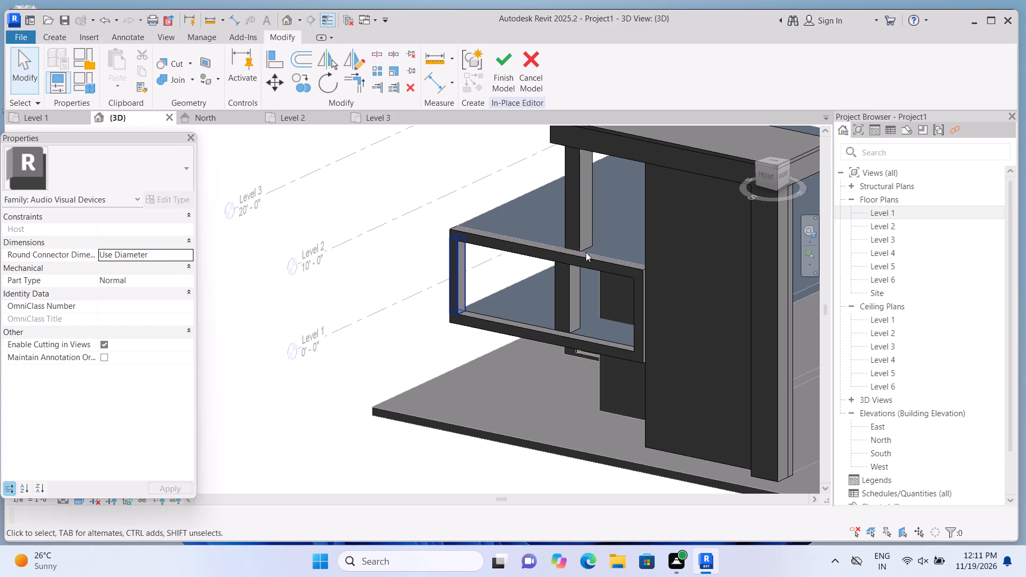
pyautogui.scroll(1, 563, 278)
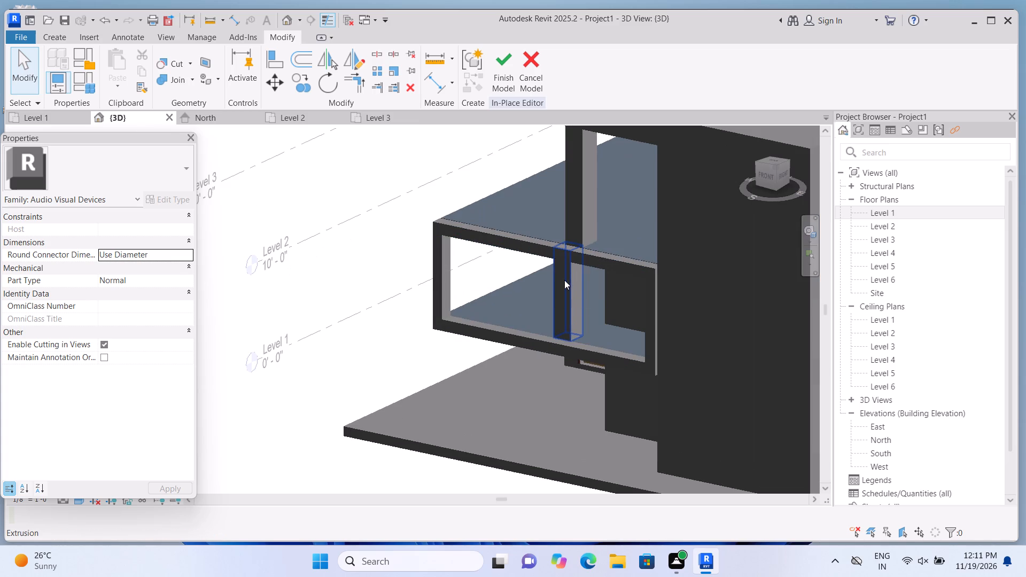
pyautogui.scroll(1, 569, 292)
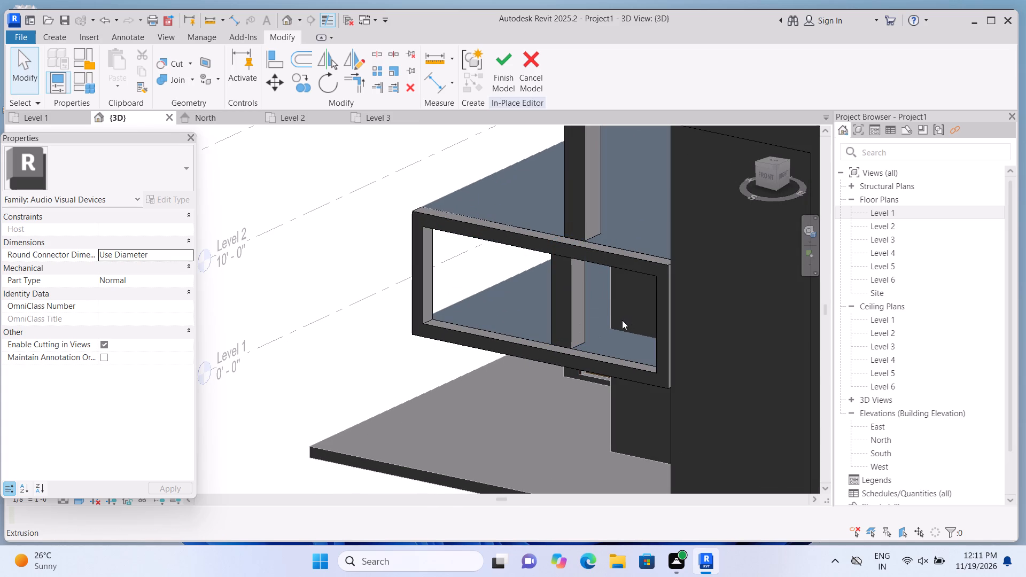
pyautogui.moveTo(619, 311); pyautogui.dragTo(604, 362, button='middle')
pyautogui.scroll(1, 571, 355)
pyautogui.click(563, 347)
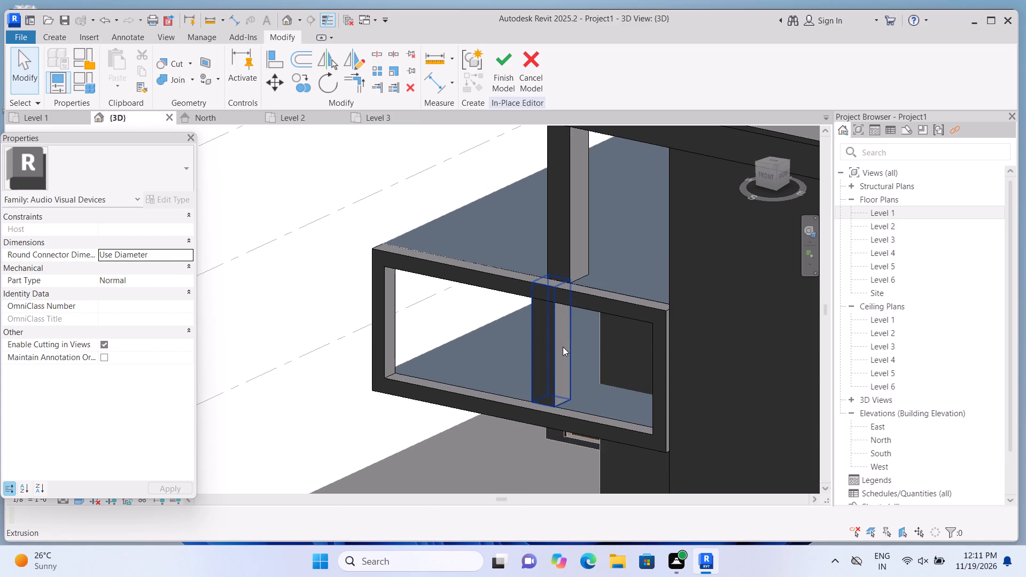
pyautogui.scroll(1, 563, 347)
pyautogui.moveTo(568, 342); pyautogui.dragTo(574, 346)
pyautogui.scroll(1, 563, 341)
pyautogui.moveTo(527, 334); pyautogui.dragTo(537, 339)
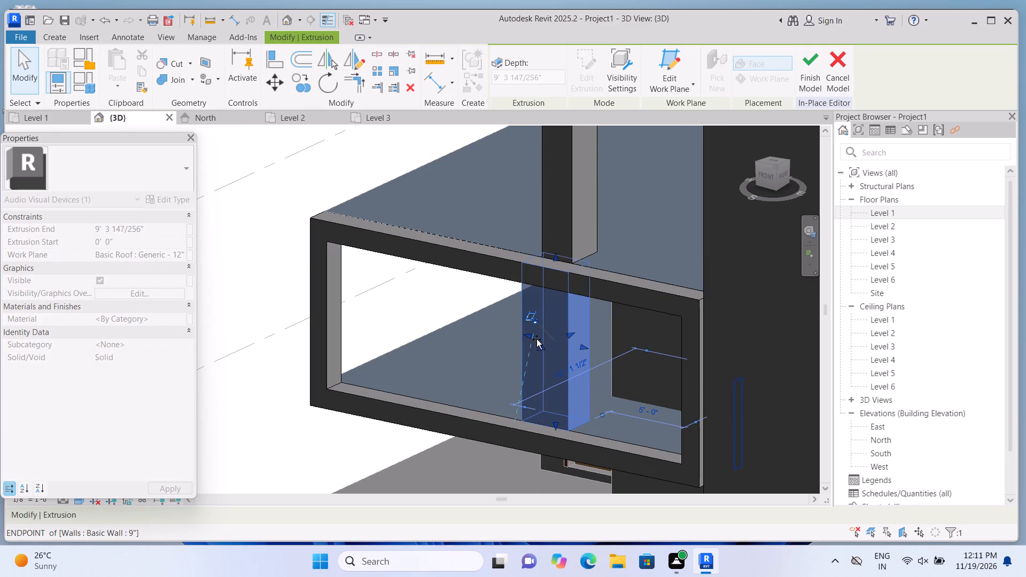
pyautogui.moveTo(537, 339); pyautogui.dragTo(544, 341)
pyautogui.scroll(-2, 542, 339)
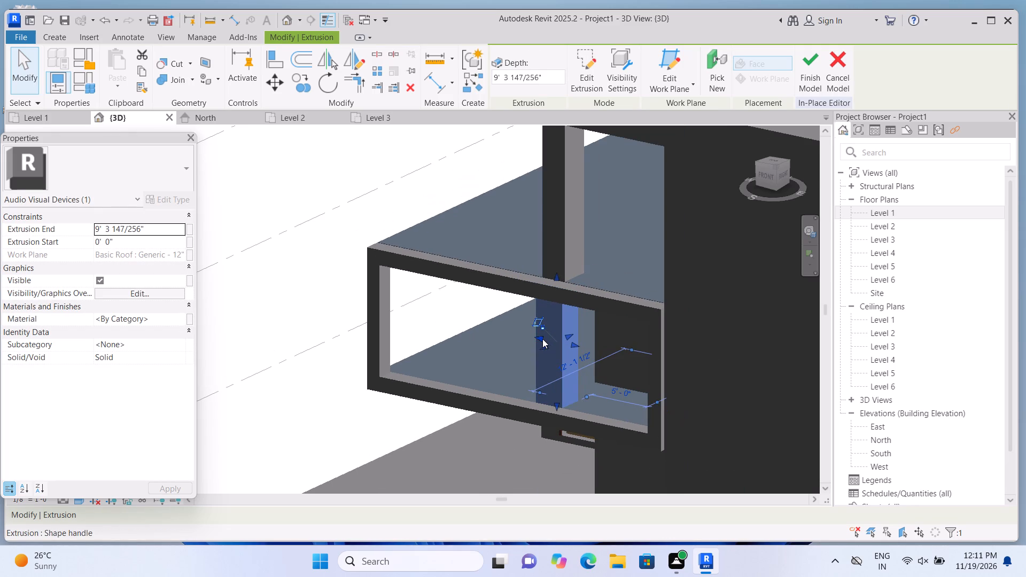
pyautogui.scroll(1, 545, 357)
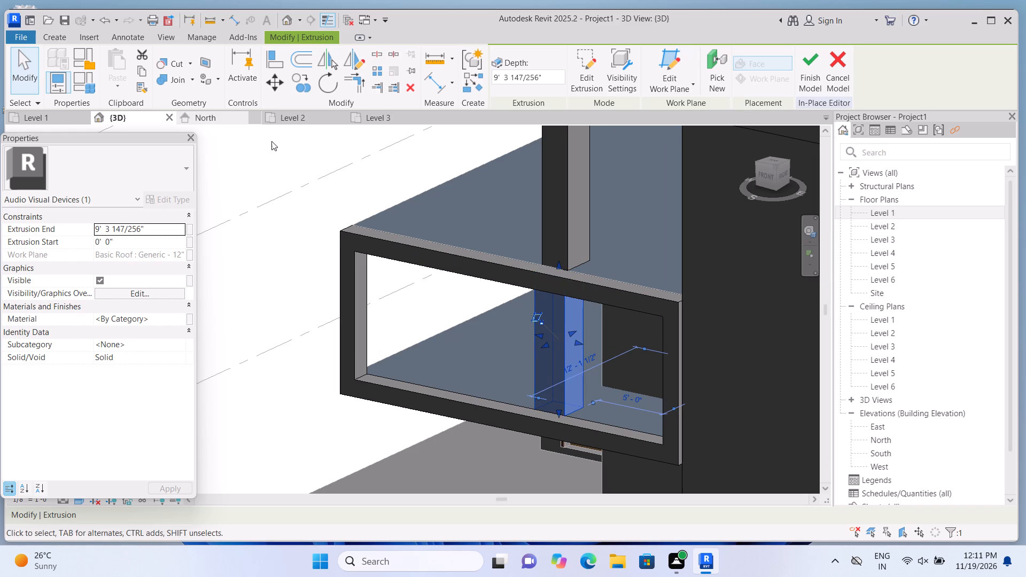
pyautogui.click(296, 227)
# Examine the balcony column's position against the roof column and upper balcony frame from several angles on the tall-wall side.
pyautogui.scroll(-5, 347, 283)
pyautogui.scroll(2, 400, 321)
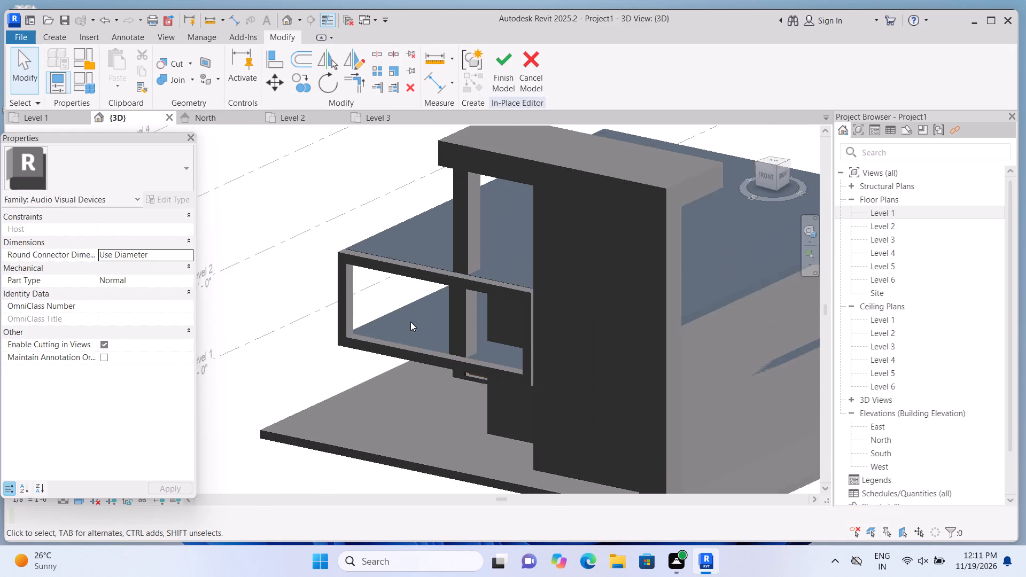
pyautogui.scroll(5, 410, 322)
pyautogui.click(498, 323)
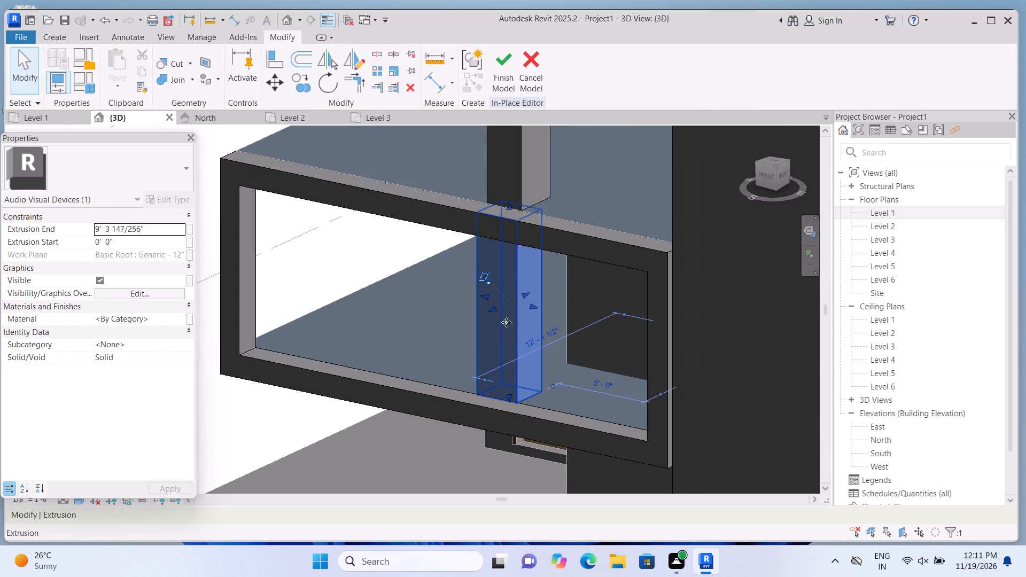
pyautogui.scroll(1, 506, 322)
pyautogui.scroll(-5, 521, 327)
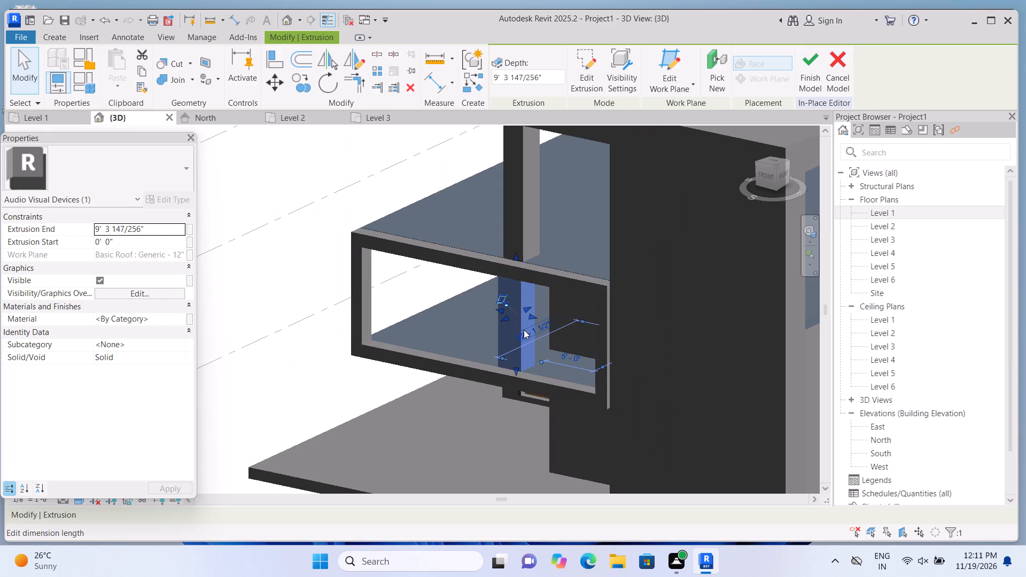
pyautogui.scroll(-2, 524, 330)
pyautogui.scroll(1, 512, 332)
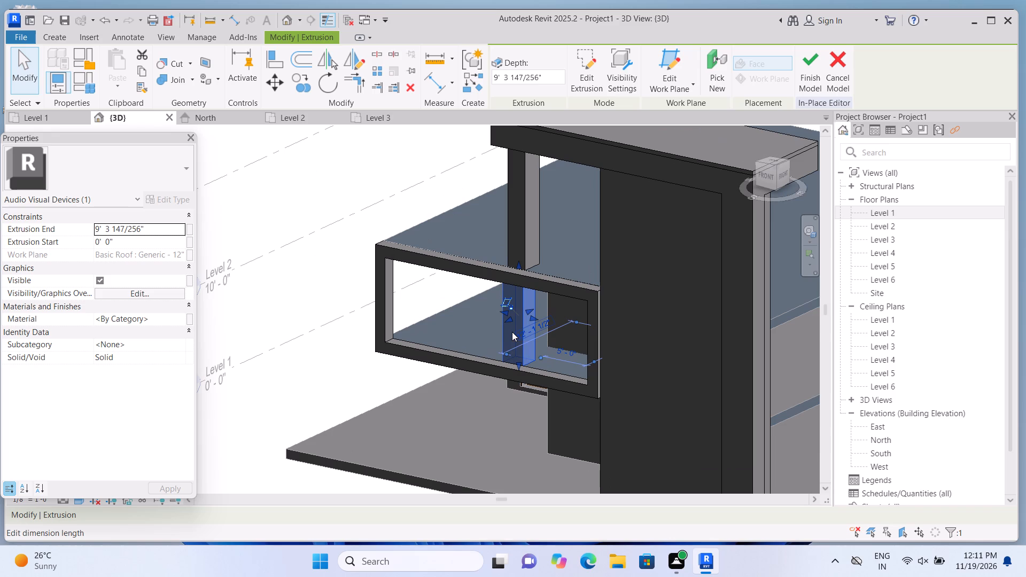
pyautogui.scroll(1, 505, 394)
pyautogui.moveTo(508, 391); pyautogui.dragTo(503, 427, button='middle')
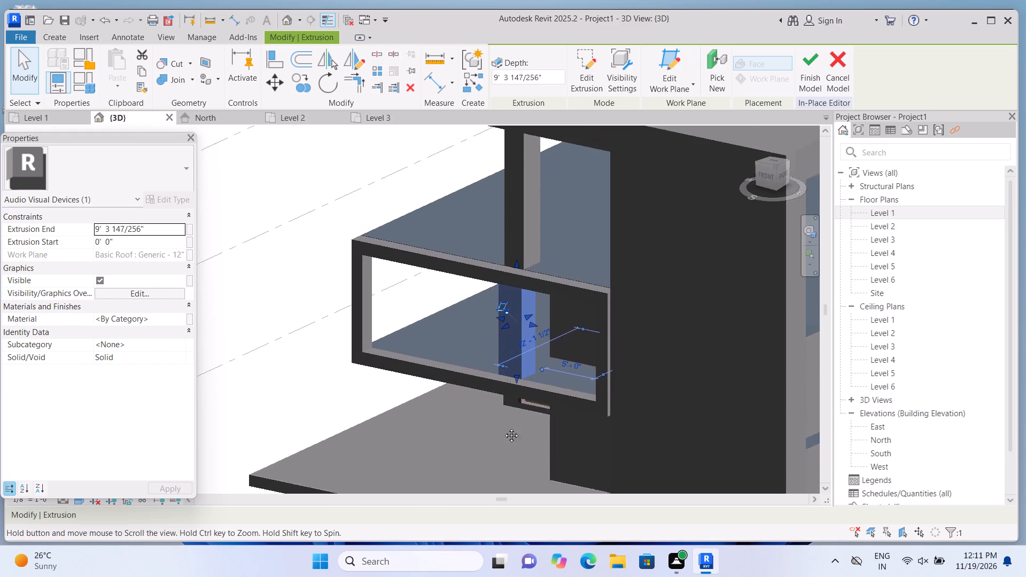
pyautogui.moveTo(503, 427); pyautogui.dragTo(501, 439, button='middle')
pyautogui.scroll(2, 506, 384)
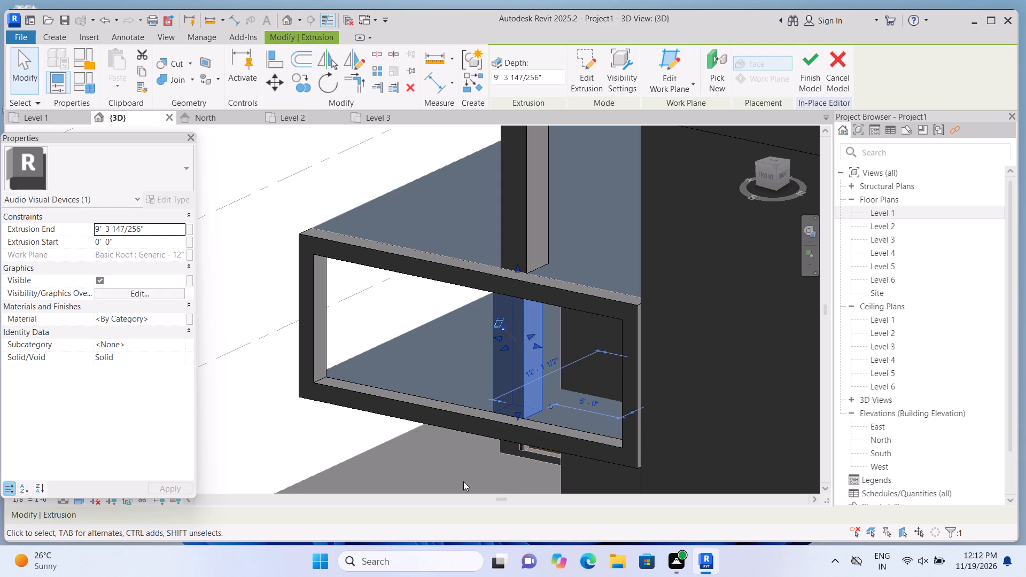
pyautogui.keyDown('shift'); pyautogui.moveTo(345, 427); pyautogui.dragTo(310, 410, button='middle'); pyautogui.keyUp('shift')
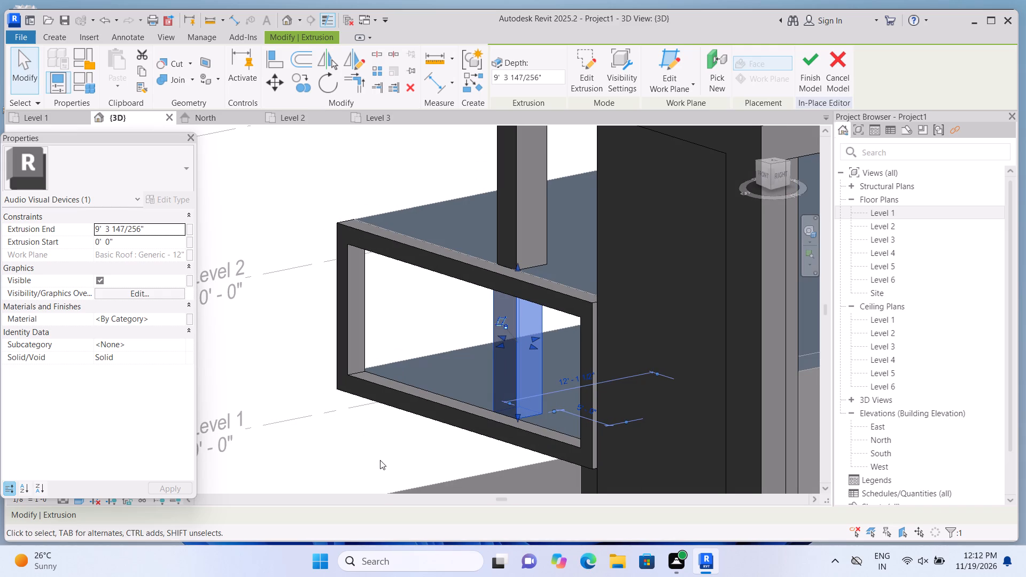
pyautogui.keyDown('shift'); pyautogui.moveTo(380, 460); pyautogui.dragTo(388, 461, button='middle'); pyautogui.keyUp('shift')
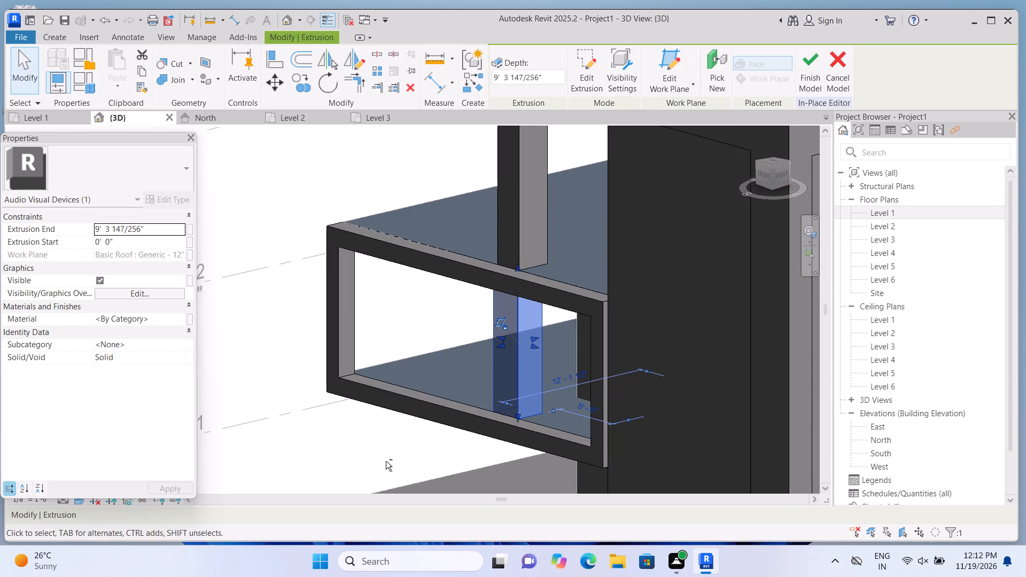
pyautogui.keyDown('shift'); pyautogui.moveTo(384, 461); pyautogui.dragTo(367, 457, button='middle'); pyautogui.keyUp('shift')
pyautogui.scroll(-1, 369, 443)
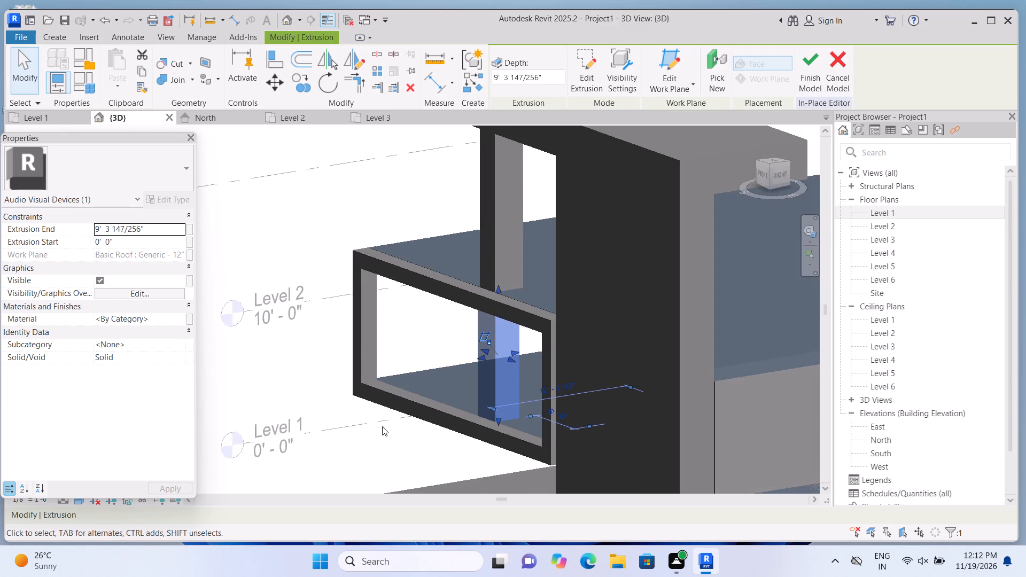
pyautogui.scroll(-1, 382, 426)
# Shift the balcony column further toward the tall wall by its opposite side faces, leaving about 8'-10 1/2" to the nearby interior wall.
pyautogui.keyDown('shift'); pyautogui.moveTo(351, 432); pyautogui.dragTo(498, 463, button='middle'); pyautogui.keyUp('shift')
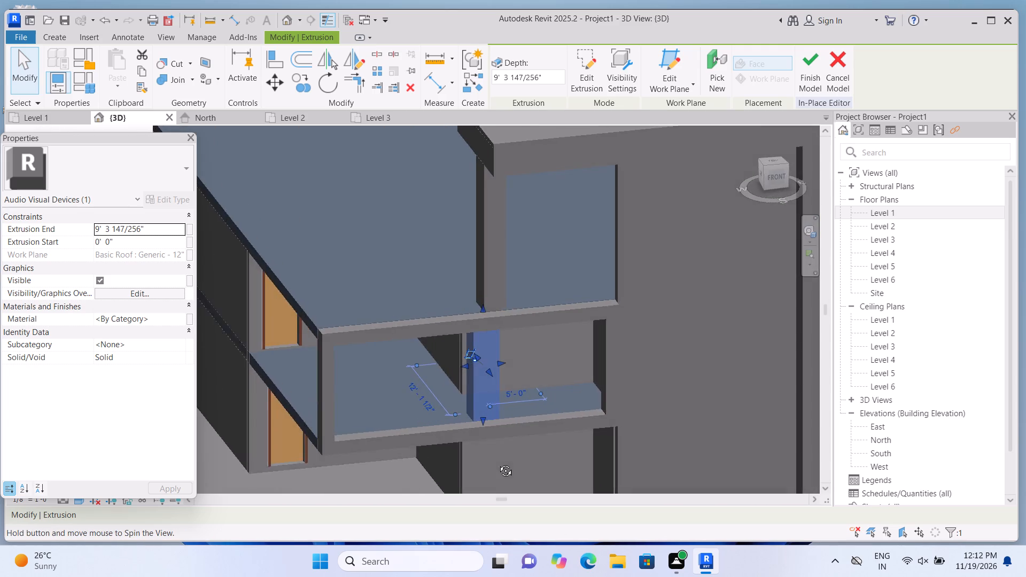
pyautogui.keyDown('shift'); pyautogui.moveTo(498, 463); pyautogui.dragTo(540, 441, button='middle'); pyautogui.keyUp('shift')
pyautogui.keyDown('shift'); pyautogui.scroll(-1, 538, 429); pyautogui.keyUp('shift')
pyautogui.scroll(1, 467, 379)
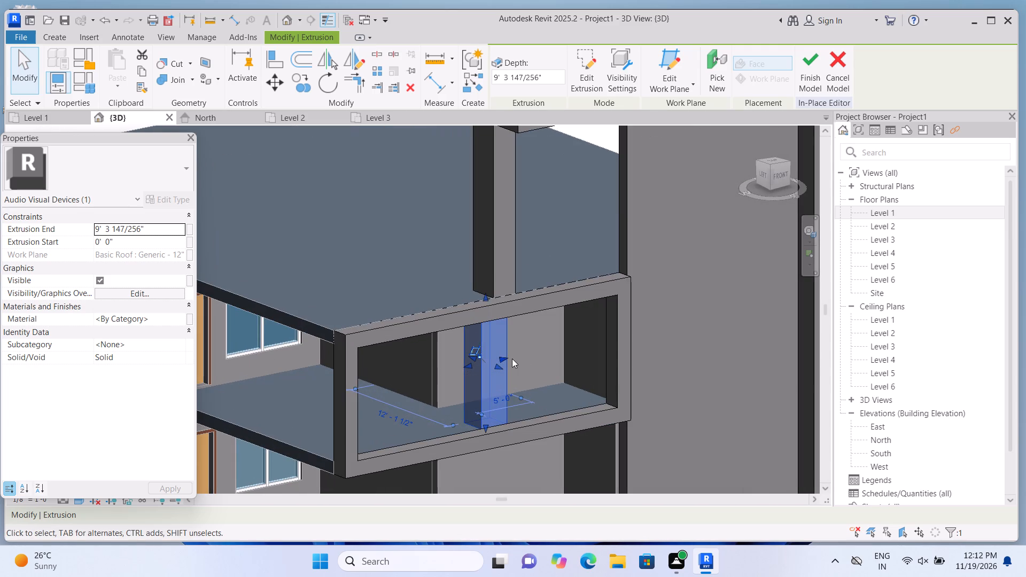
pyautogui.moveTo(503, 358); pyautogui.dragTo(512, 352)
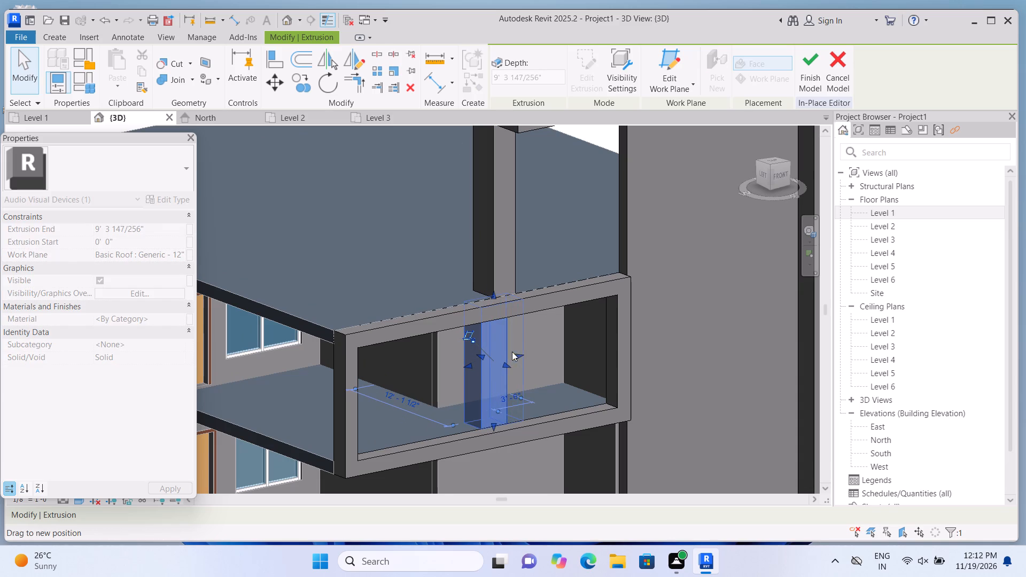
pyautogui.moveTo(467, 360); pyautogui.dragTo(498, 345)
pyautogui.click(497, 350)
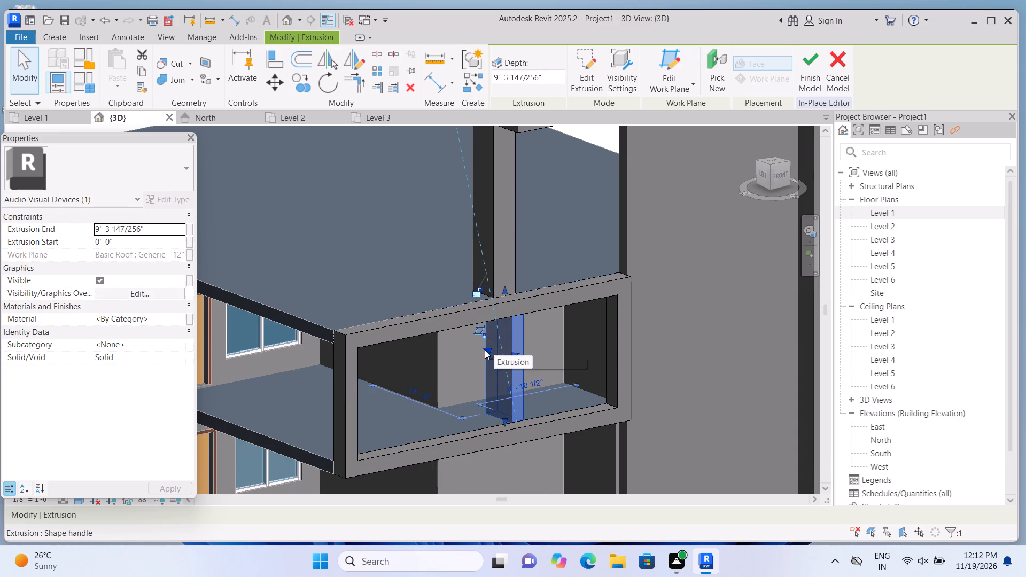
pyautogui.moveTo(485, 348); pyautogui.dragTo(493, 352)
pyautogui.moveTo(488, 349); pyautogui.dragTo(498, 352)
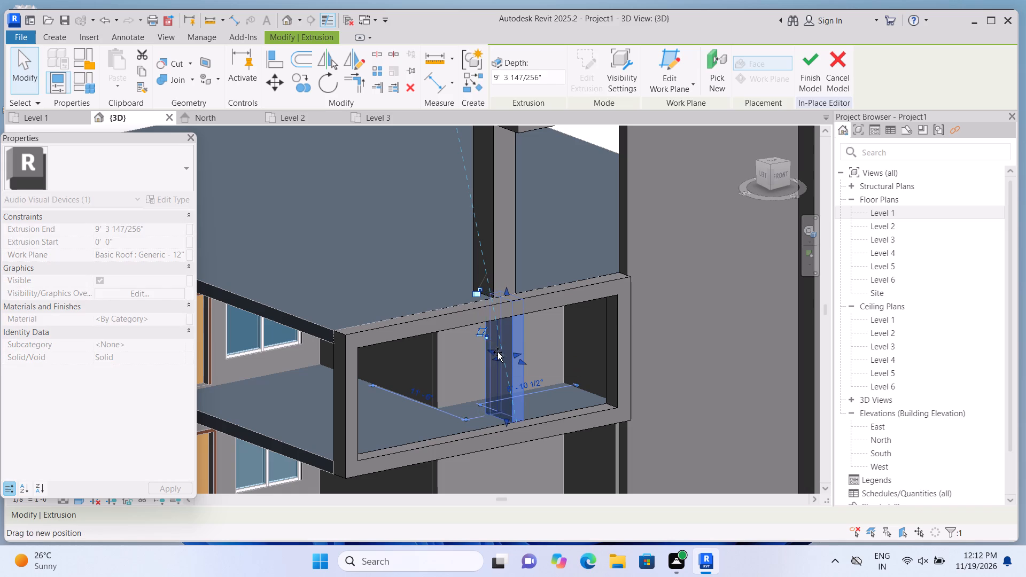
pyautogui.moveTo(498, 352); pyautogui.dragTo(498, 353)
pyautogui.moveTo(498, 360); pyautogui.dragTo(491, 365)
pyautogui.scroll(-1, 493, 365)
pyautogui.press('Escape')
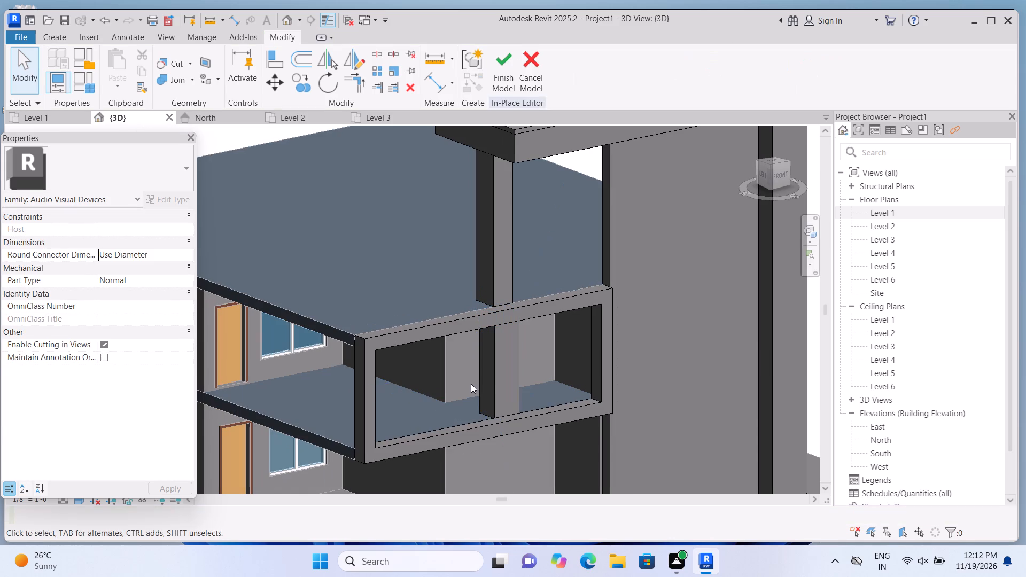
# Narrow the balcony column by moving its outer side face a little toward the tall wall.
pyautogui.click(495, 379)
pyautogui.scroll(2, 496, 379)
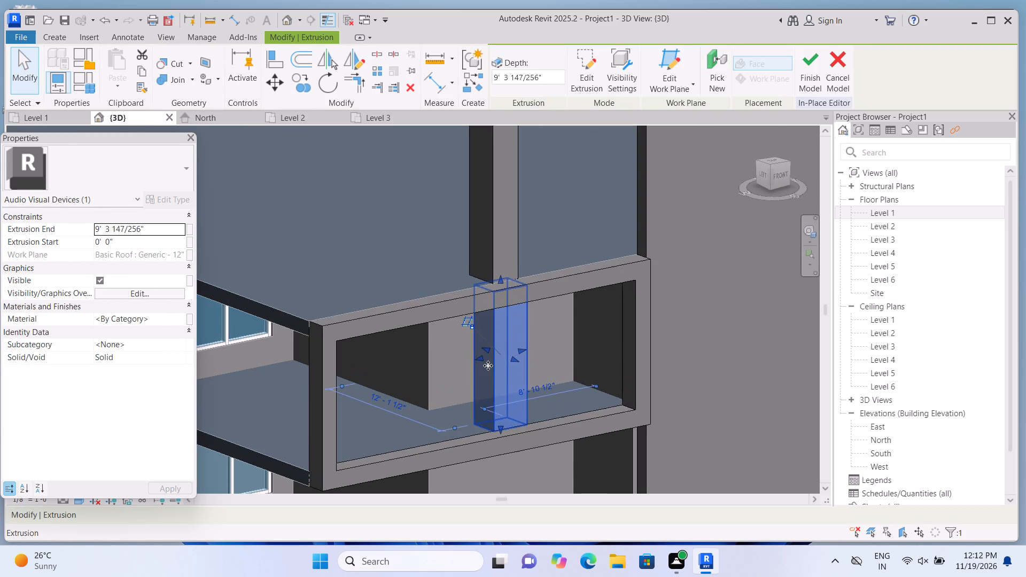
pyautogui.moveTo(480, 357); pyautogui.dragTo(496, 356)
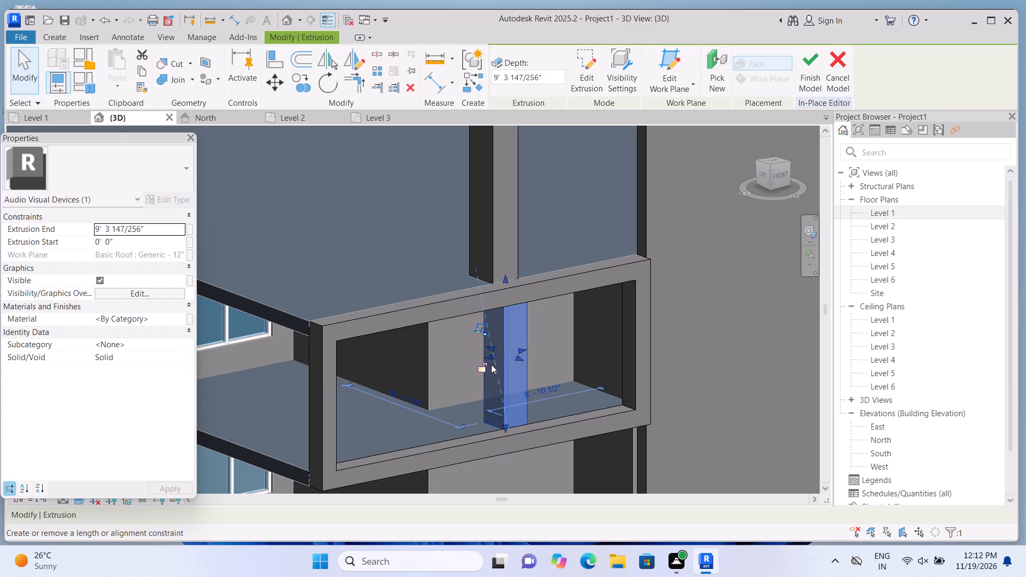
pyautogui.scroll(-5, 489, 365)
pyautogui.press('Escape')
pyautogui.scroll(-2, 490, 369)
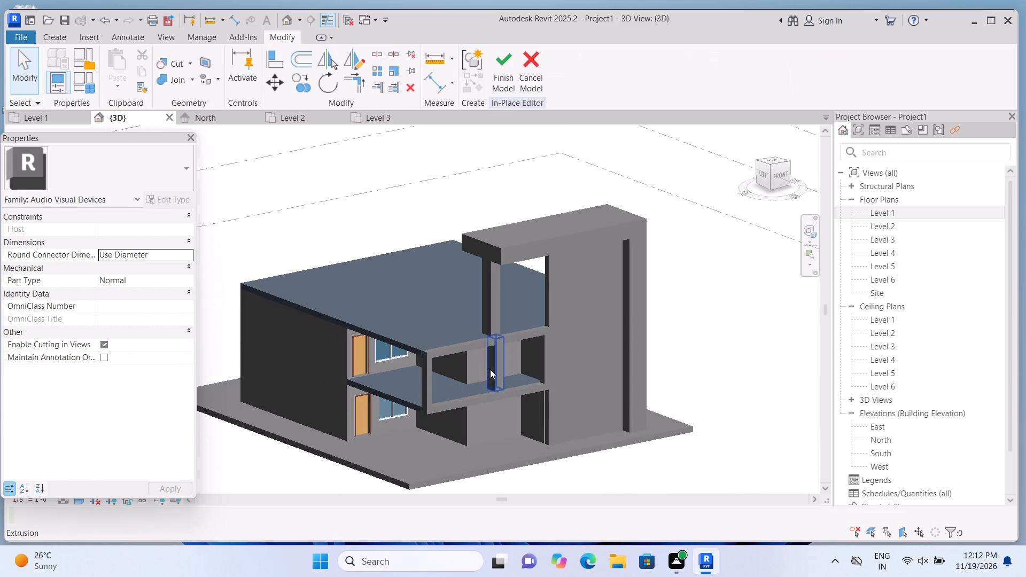
# In the Level 2 plan, align the balcony column's outer side face with the interior wall line and place its opposite face about 4'-7 1/2" from the neighbouring wall.
pyautogui.keyDown('shift'); pyautogui.moveTo(710, 358); pyautogui.dragTo(659, 354, button='middle'); pyautogui.keyUp('shift')
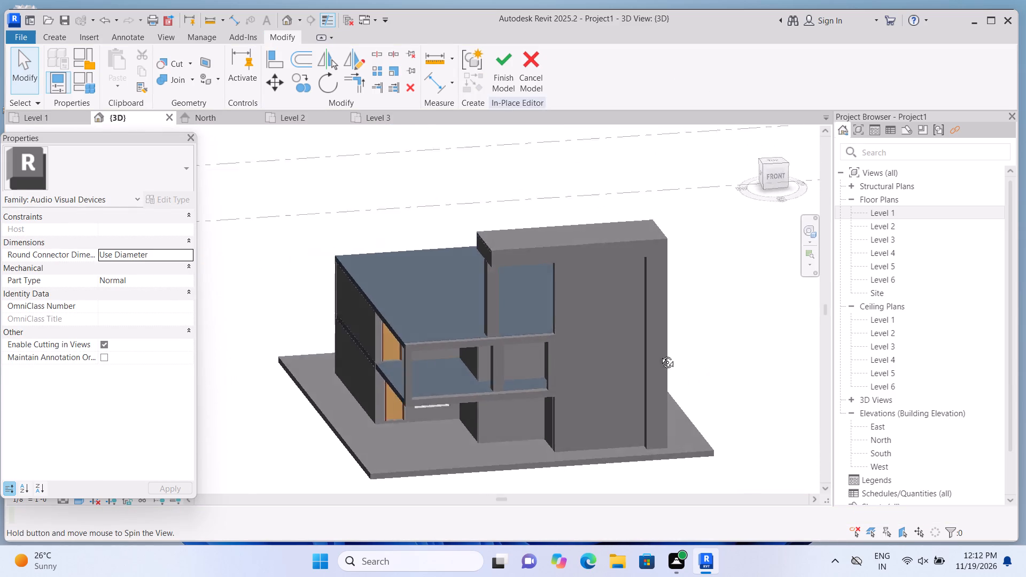
pyautogui.keyDown('shift'); pyautogui.moveTo(659, 354); pyautogui.dragTo(581, 334, button='middle'); pyautogui.keyUp('shift')
pyautogui.scroll(3, 456, 367)
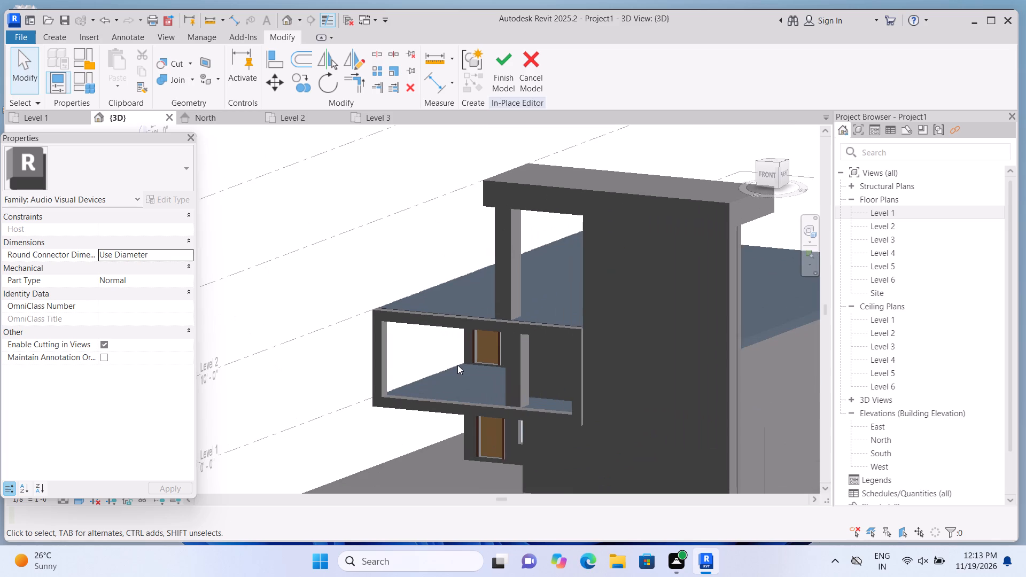
pyautogui.scroll(1, 479, 372)
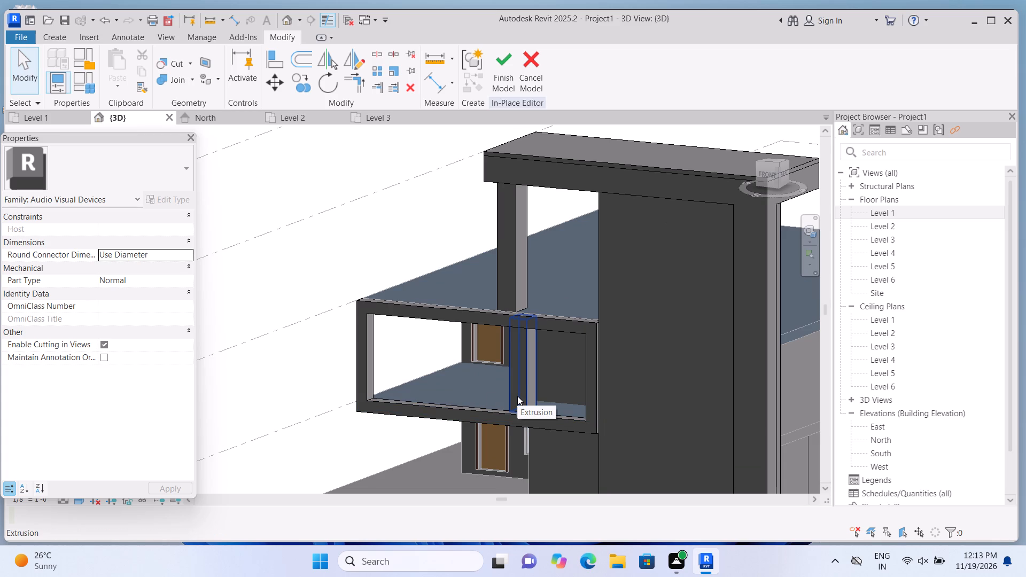
pyautogui.scroll(-1, 518, 395)
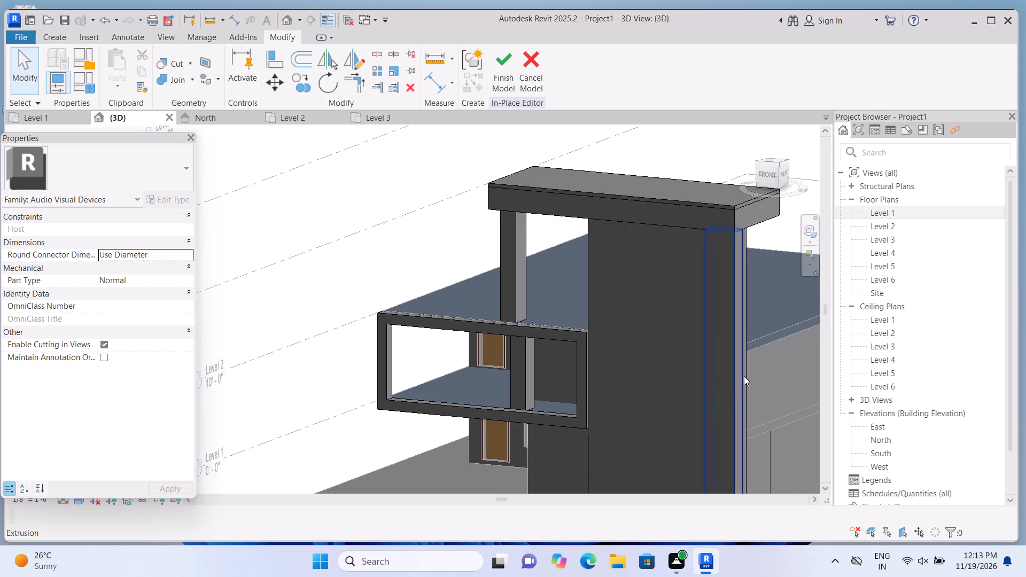
pyautogui.doubleClick(883, 222)
pyautogui.scroll(3, 475, 439)
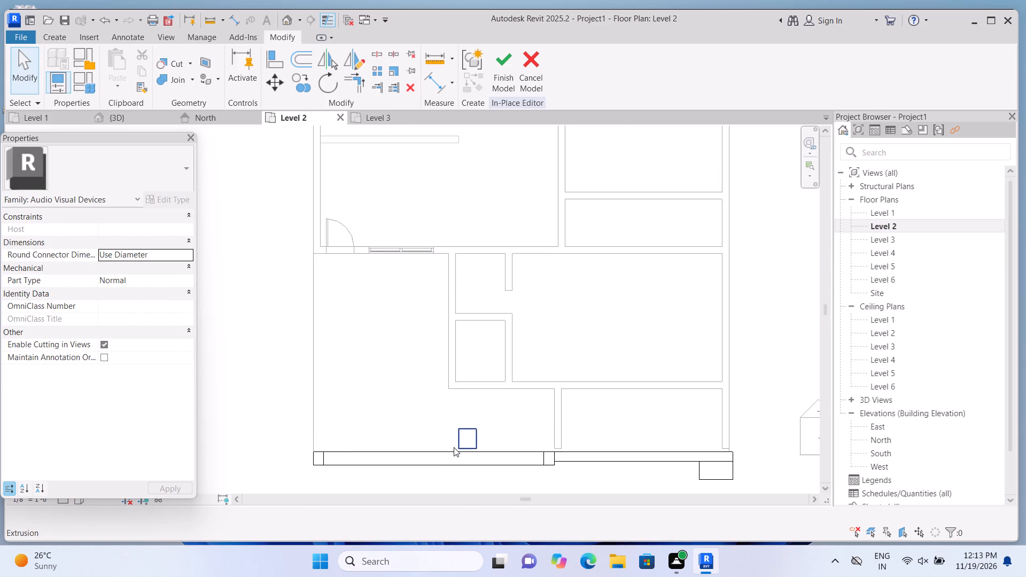
pyautogui.scroll(1, 454, 447)
pyautogui.scroll(-1, 454, 447)
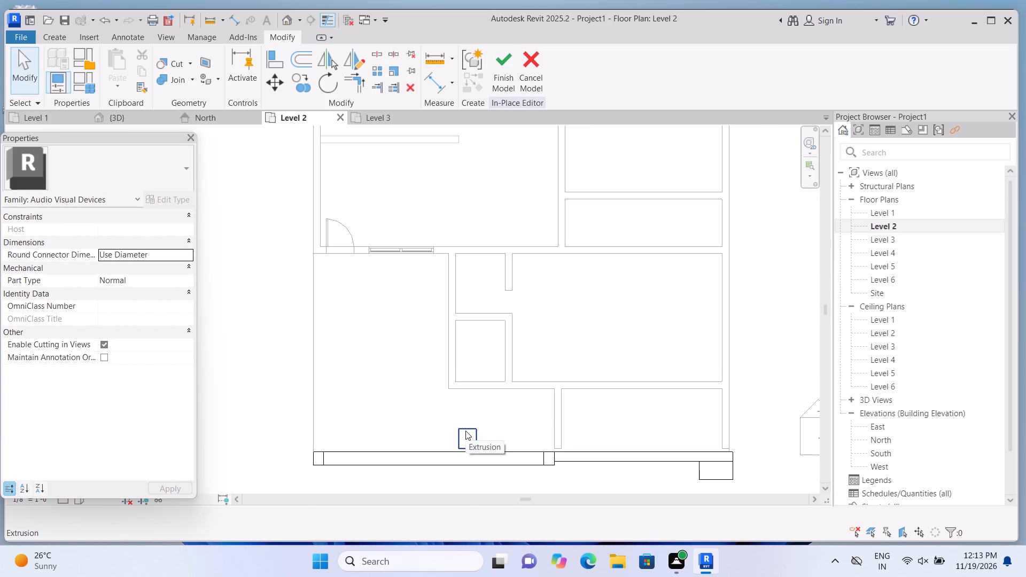
pyautogui.click(463, 432)
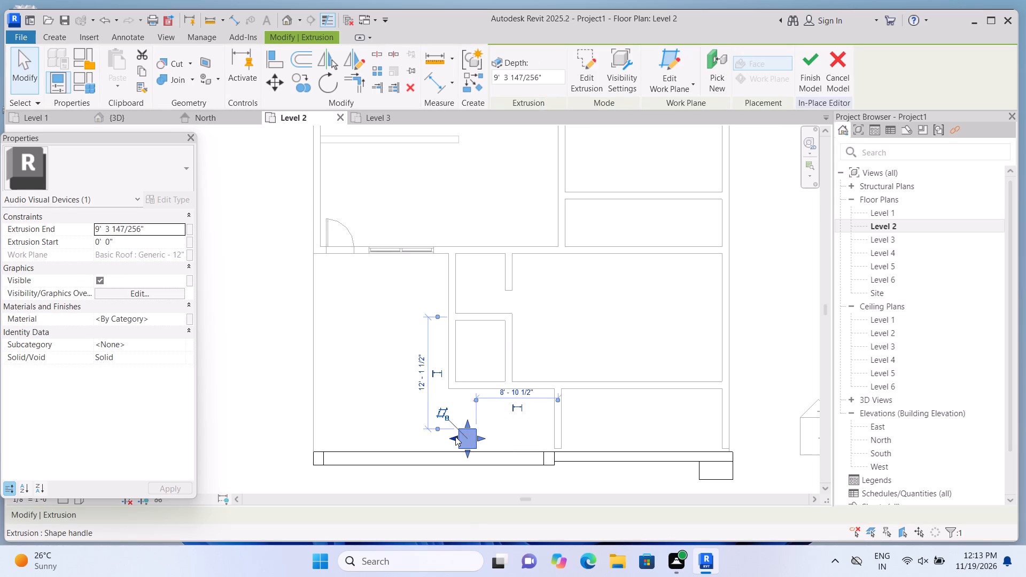
pyautogui.moveTo(455, 436); pyautogui.dragTo(448, 437)
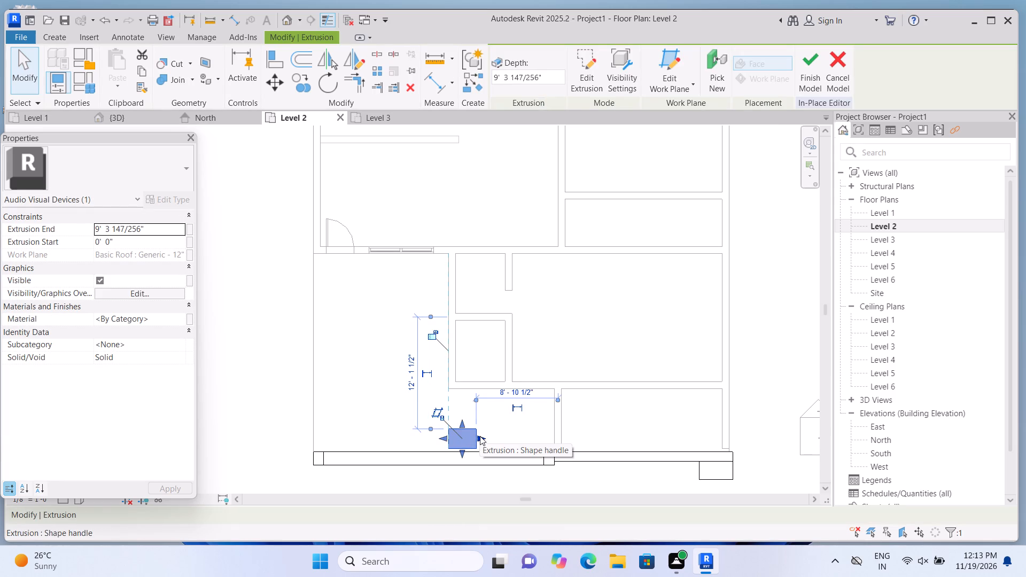
pyautogui.moveTo(480, 436); pyautogui.dragTo(466, 438)
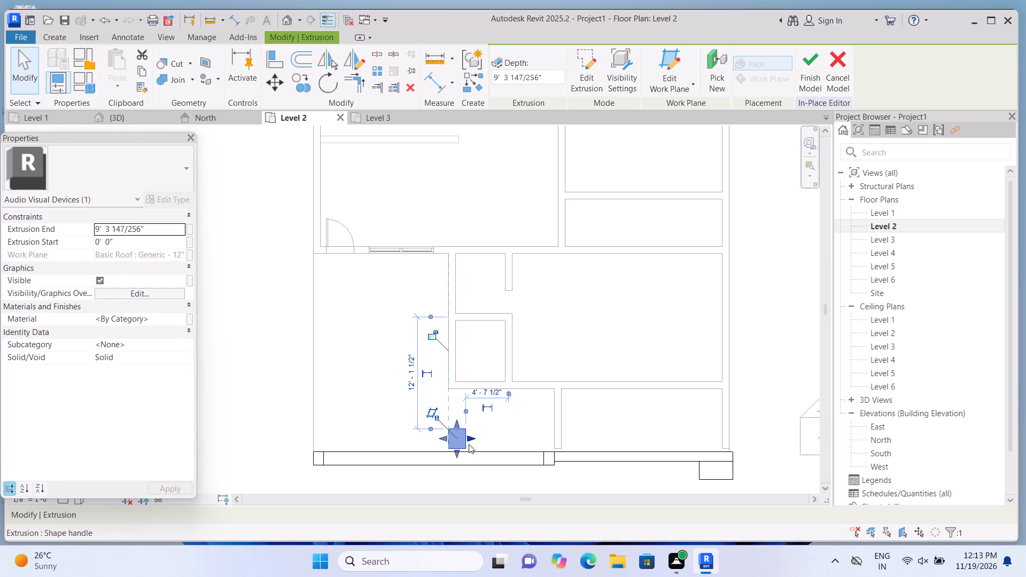
pyautogui.click(246, 383)
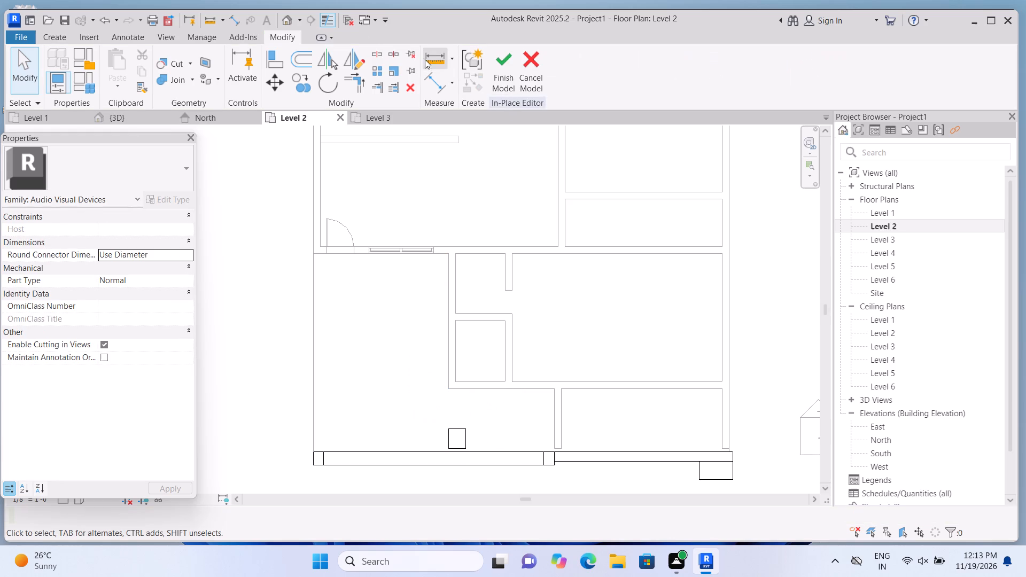
# In the Level 3 plan, narrow the roof column by moving its tall-wall-side face to about 4'-7 1/2" from the neighbouring wall.
pyautogui.click(284, 21)
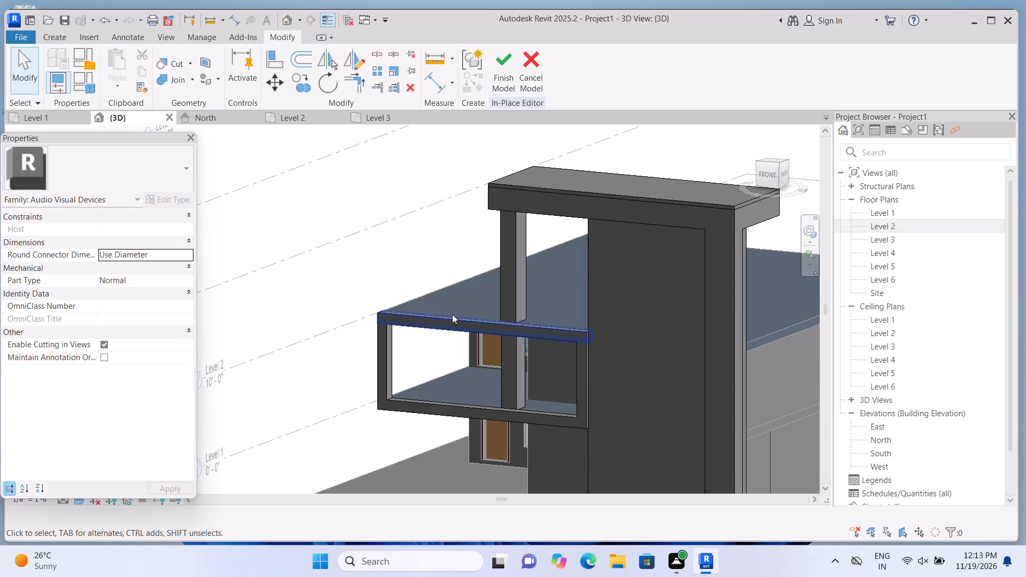
pyautogui.scroll(1, 519, 370)
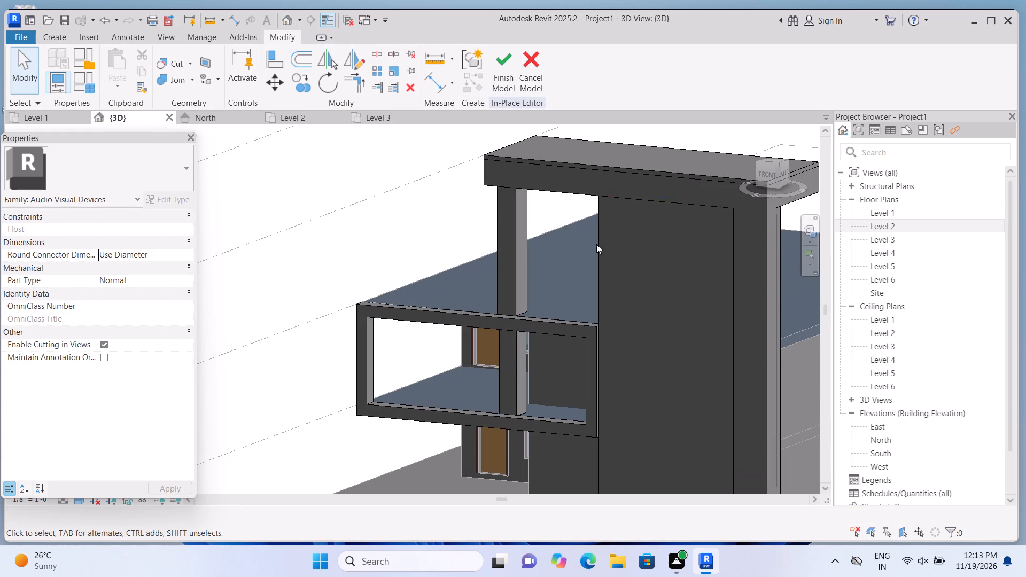
pyautogui.doubleClick(890, 243)
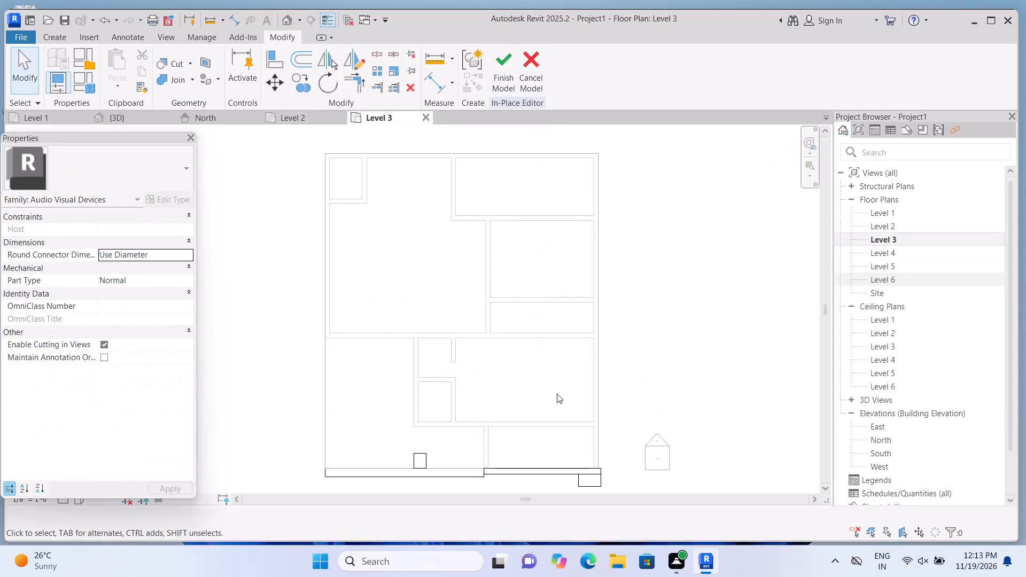
pyautogui.scroll(6, 389, 459)
pyautogui.click(453, 463)
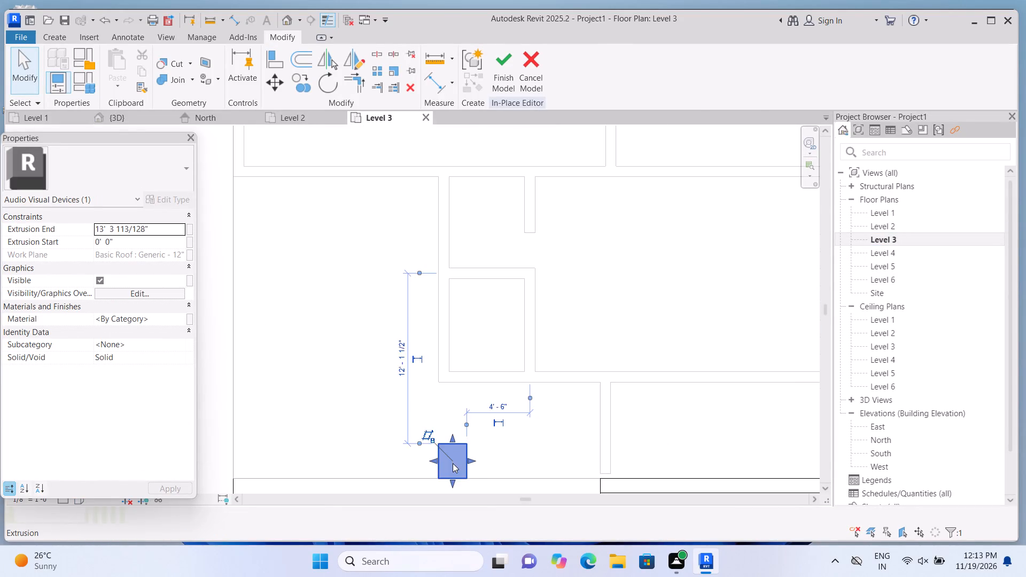
pyautogui.scroll(3, 453, 463)
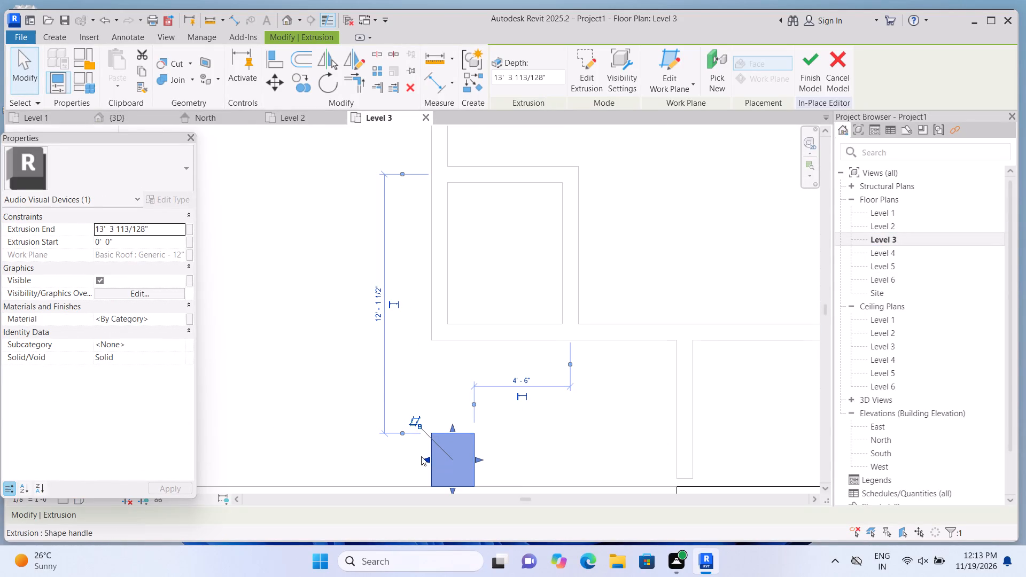
pyautogui.scroll(1, 427, 461)
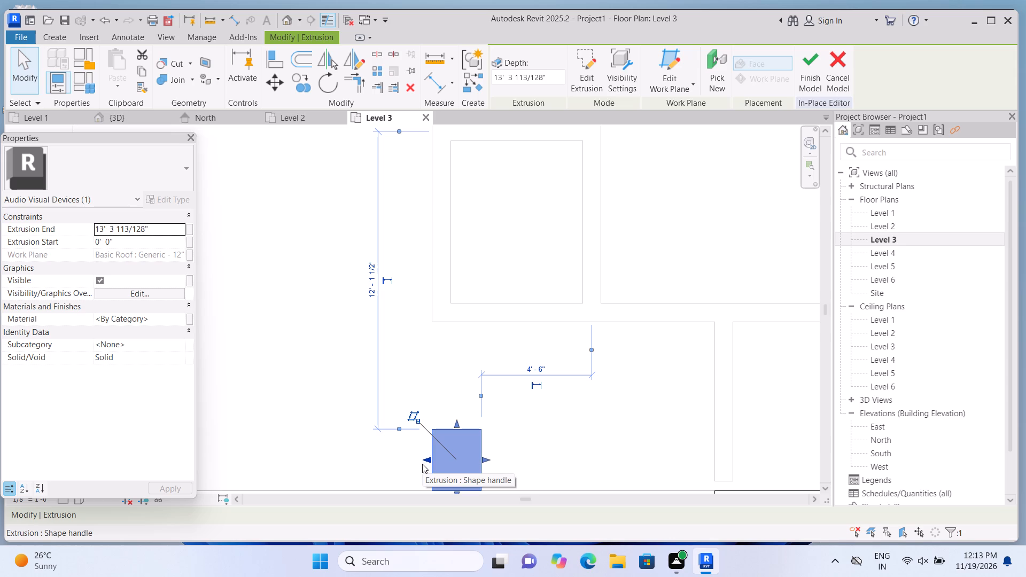
pyautogui.scroll(1, 422, 464)
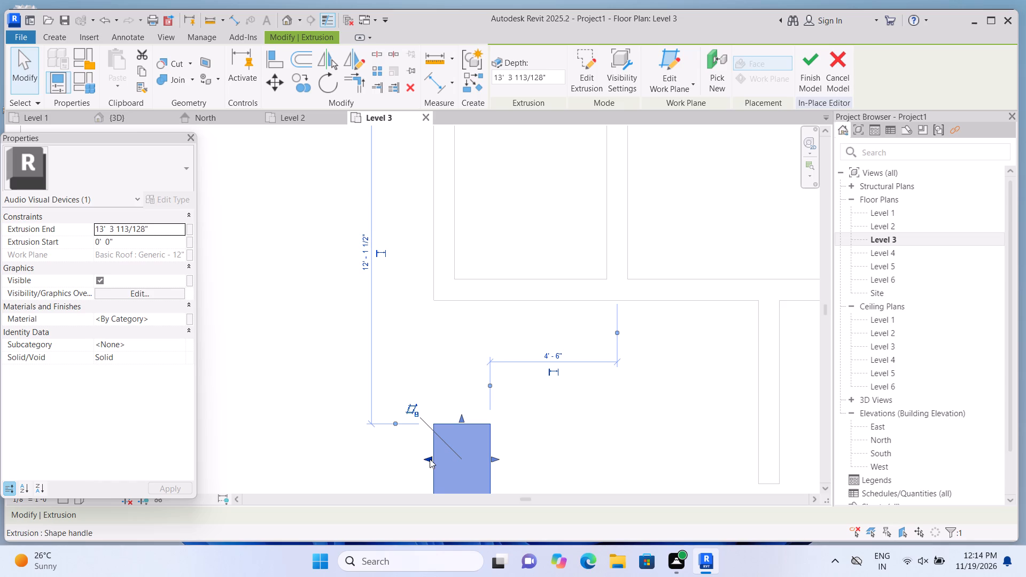
pyautogui.click(430, 456)
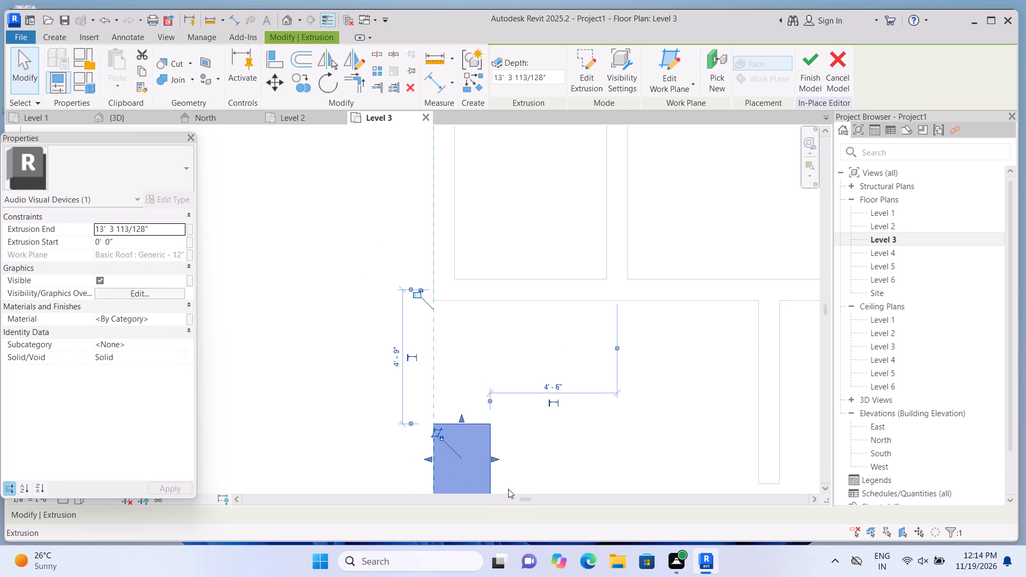
pyautogui.moveTo(491, 457); pyautogui.dragTo(484, 458)
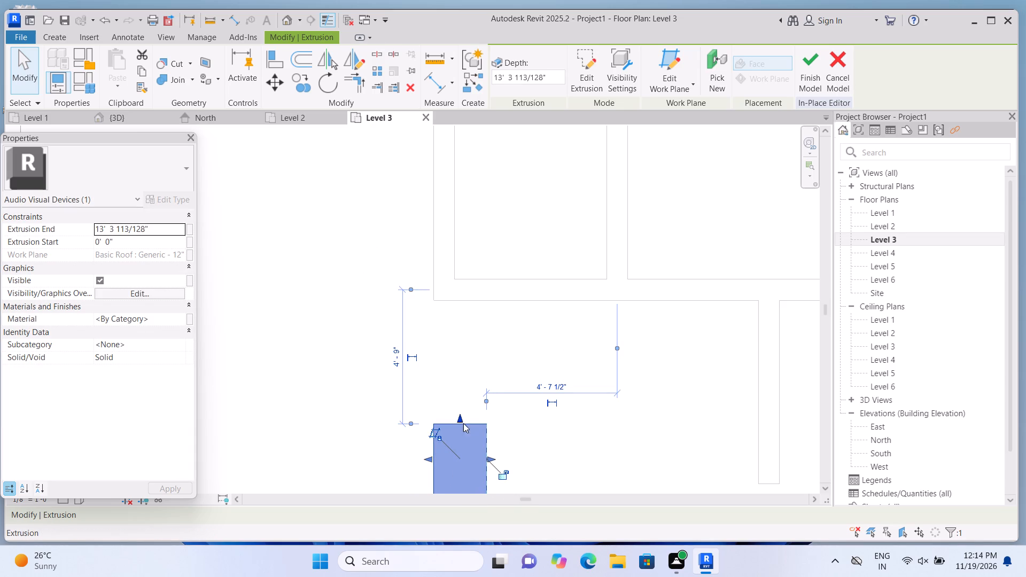
# Reduce the roof column's depth by moving its house-side face to about 5'-2" from the interior wall line.
pyautogui.moveTo(460, 416); pyautogui.dragTo(464, 436)
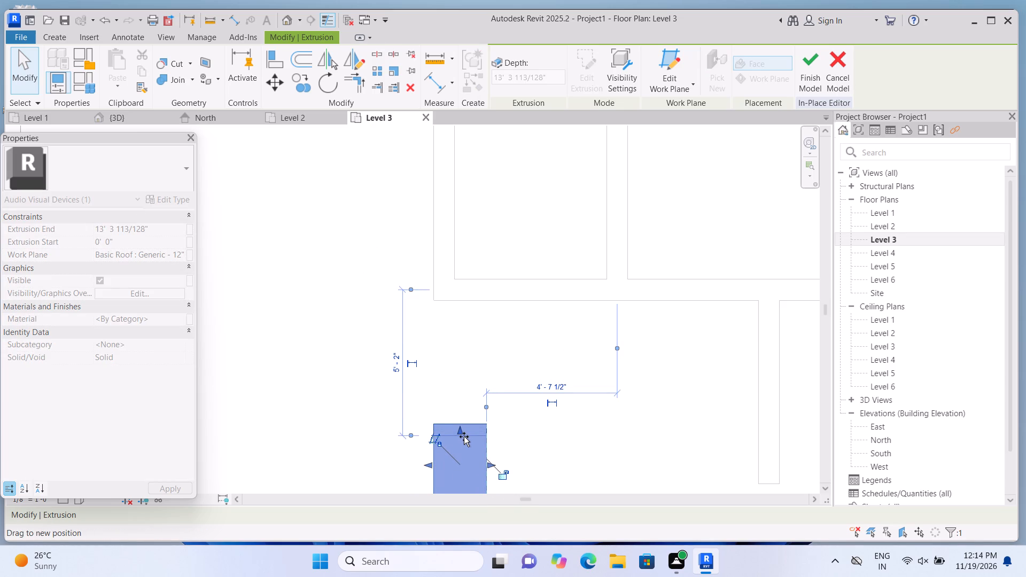
pyautogui.moveTo(464, 436); pyautogui.dragTo(465, 440)
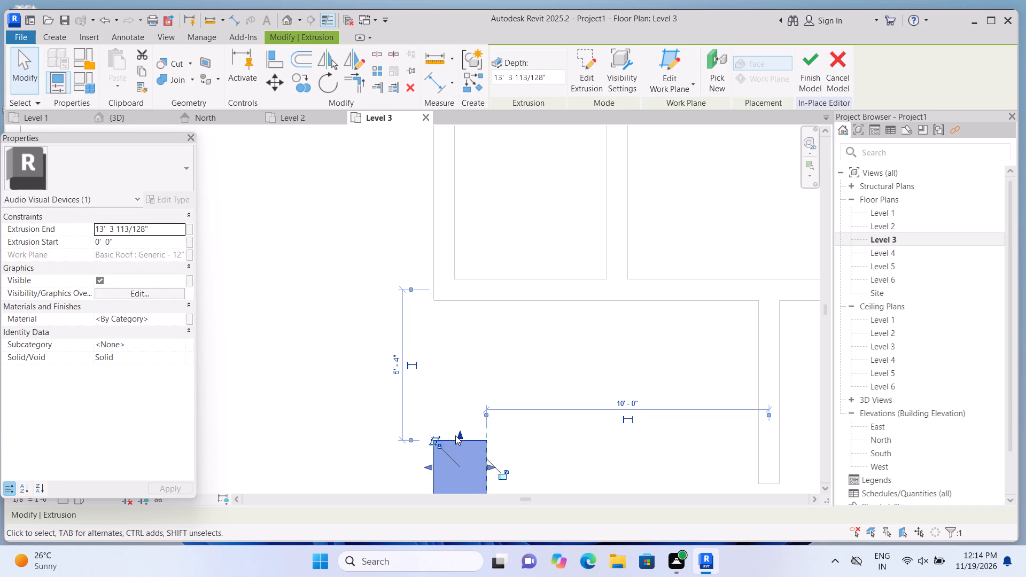
pyautogui.click(460, 433)
pyautogui.moveTo(457, 425); pyautogui.dragTo(461, 435)
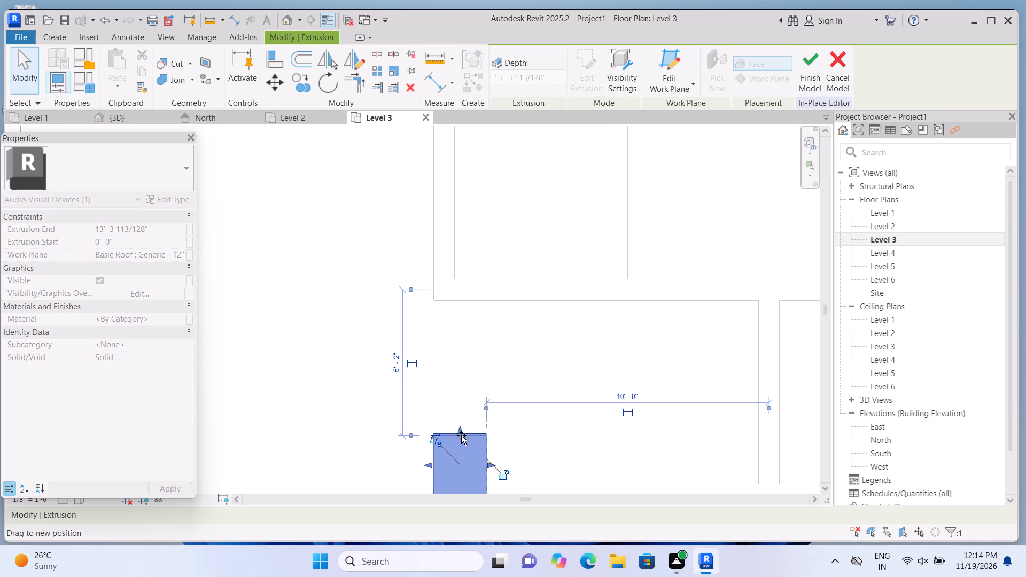
pyautogui.moveTo(461, 435); pyautogui.dragTo(462, 436)
pyautogui.click(522, 447)
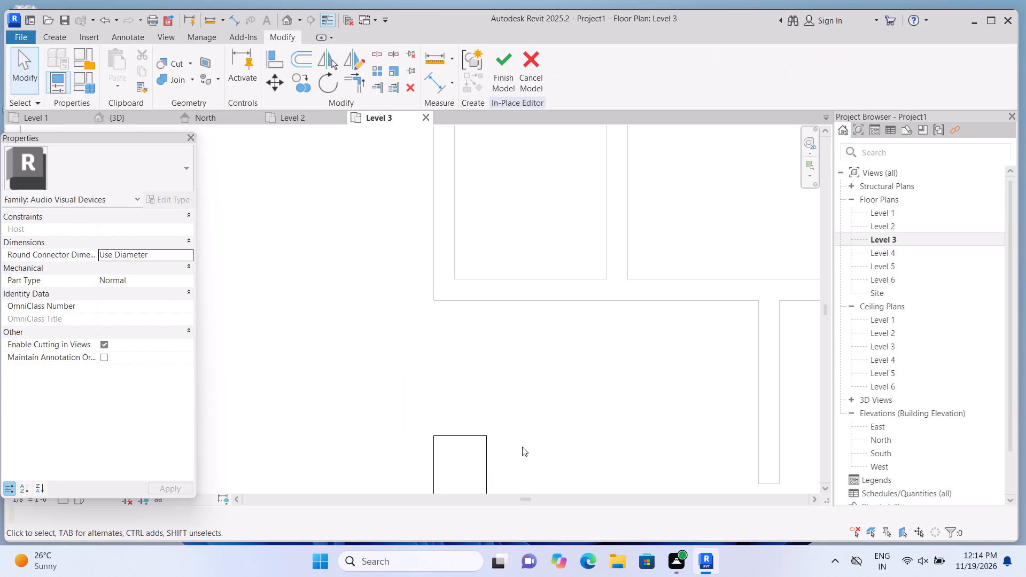
# Examine the roof and balcony columns' alignment with the facade frame and roof edge in 3D from several sides.
pyautogui.scroll(-3, 522, 447)
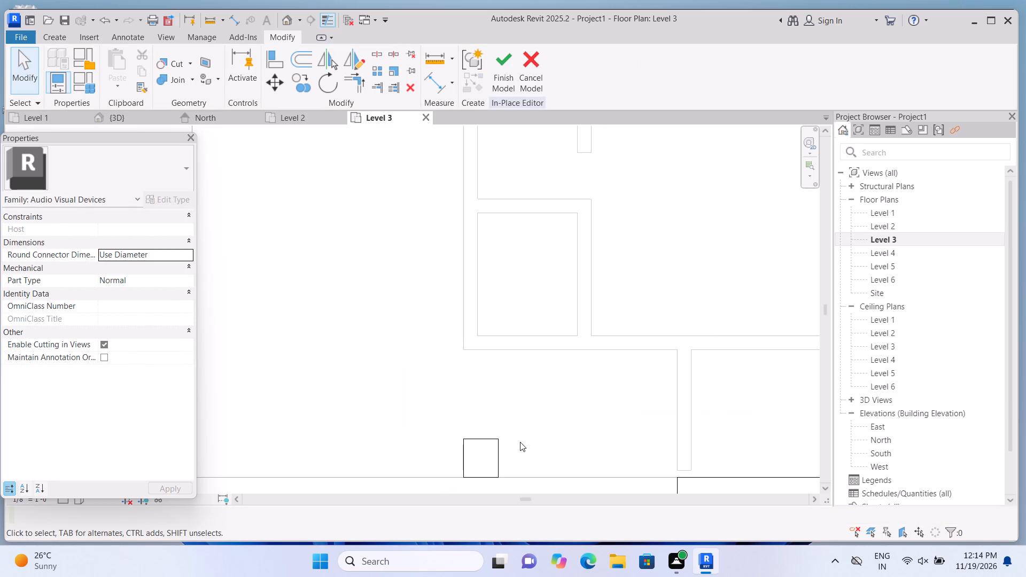
pyautogui.scroll(1, 520, 442)
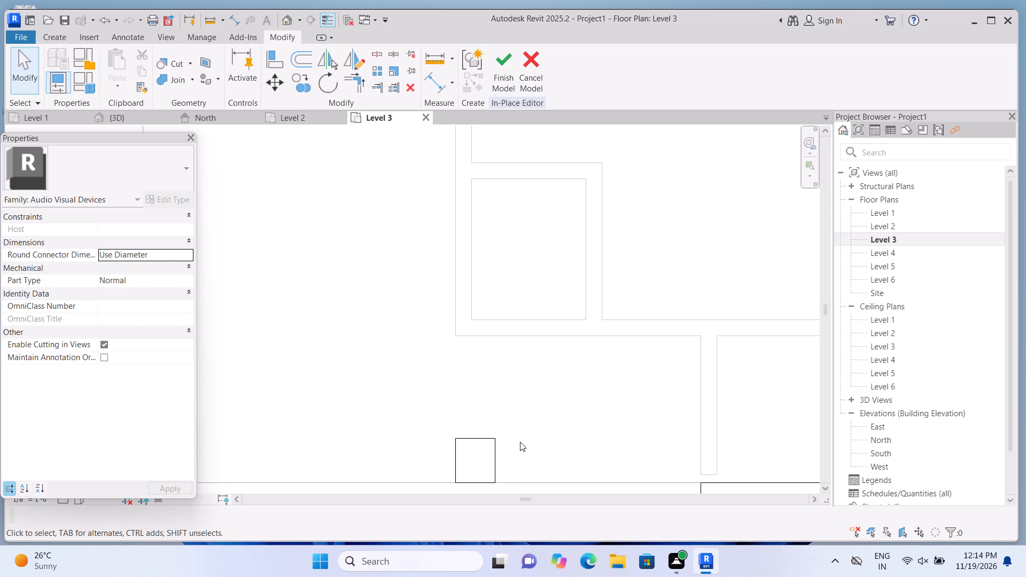
pyautogui.scroll(-1, 520, 415)
pyautogui.click(282, 20)
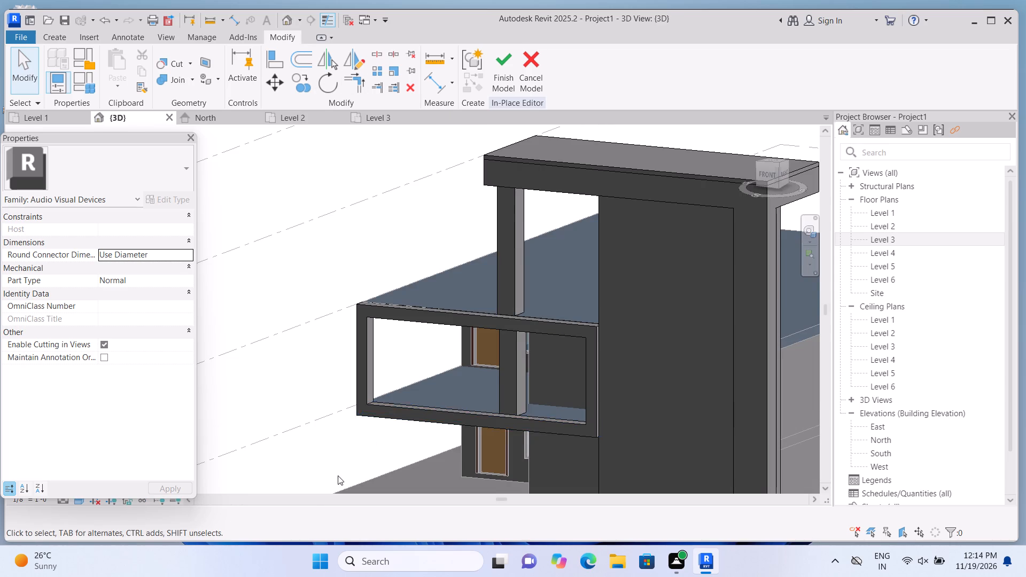
pyautogui.scroll(-1, 319, 489)
pyautogui.moveTo(326, 458); pyautogui.dragTo(335, 390, button='middle')
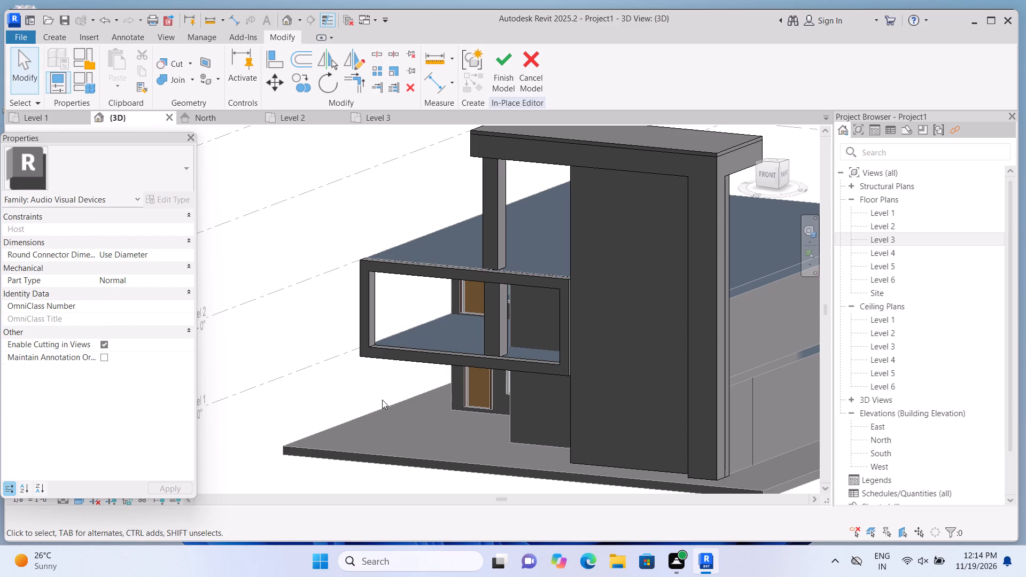
pyautogui.keyDown('shift'); pyautogui.moveTo(392, 410); pyautogui.dragTo(376, 415, button='middle'); pyautogui.keyUp('shift')
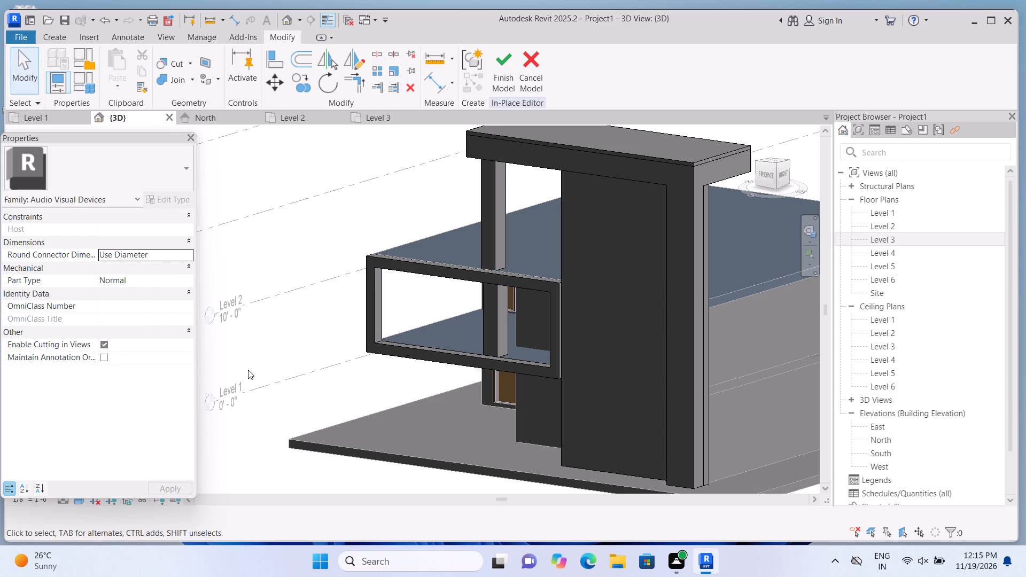
pyautogui.keyDown('shift'); pyautogui.middleClick(274, 329); pyautogui.keyUp('shift')
pyautogui.keyDown('shift'); pyautogui.moveTo(278, 332); pyautogui.dragTo(348, 392, button='middle'); pyautogui.keyUp('shift')
pyautogui.keyDown('shift'); pyautogui.moveTo(324, 361); pyautogui.dragTo(367, 389, button='middle'); pyautogui.keyUp('shift')
pyautogui.keyDown('shift'); pyautogui.middleClick(367, 389); pyautogui.keyUp('shift')
pyautogui.keyDown('shift'); pyautogui.moveTo(405, 393); pyautogui.dragTo(446, 400, button='middle'); pyautogui.keyUp('shift')
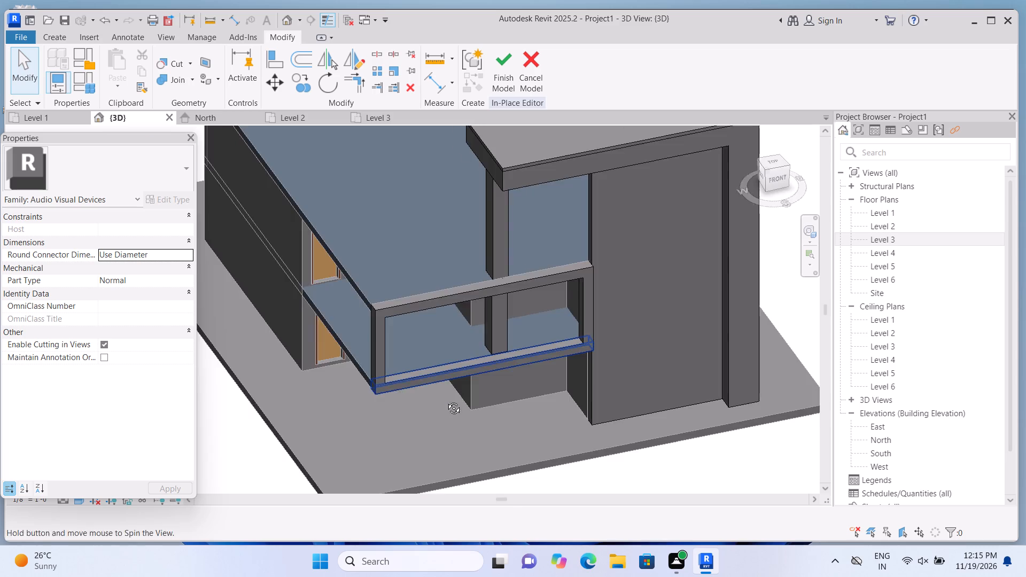
pyautogui.keyDown('shift'); pyautogui.moveTo(446, 400); pyautogui.dragTo(446, 401, button='middle'); pyautogui.keyUp('shift')
pyautogui.moveTo(371, 420); pyautogui.dragTo(509, 417, button='middle')
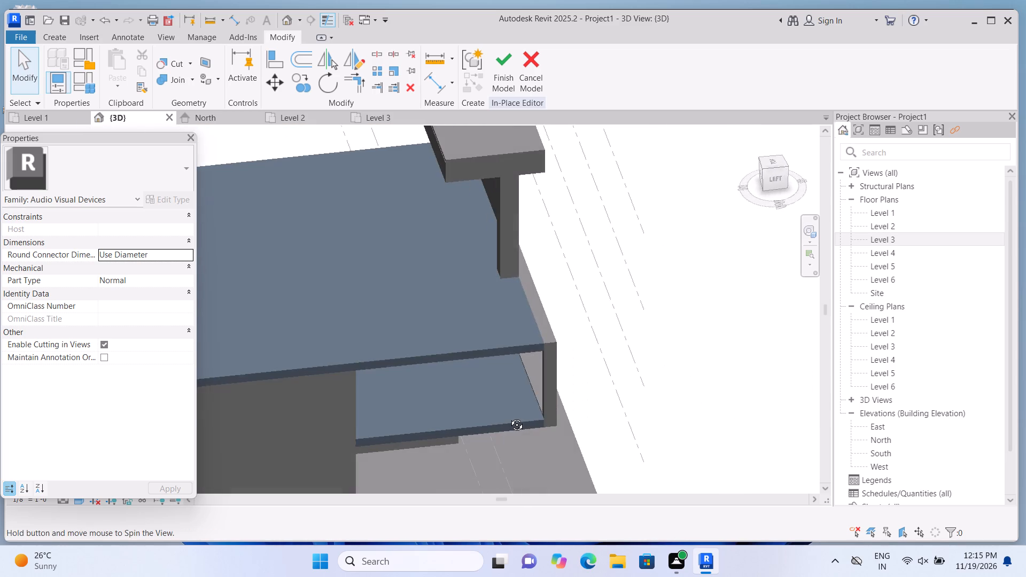
pyautogui.moveTo(509, 417); pyautogui.dragTo(453, 397, button='middle')
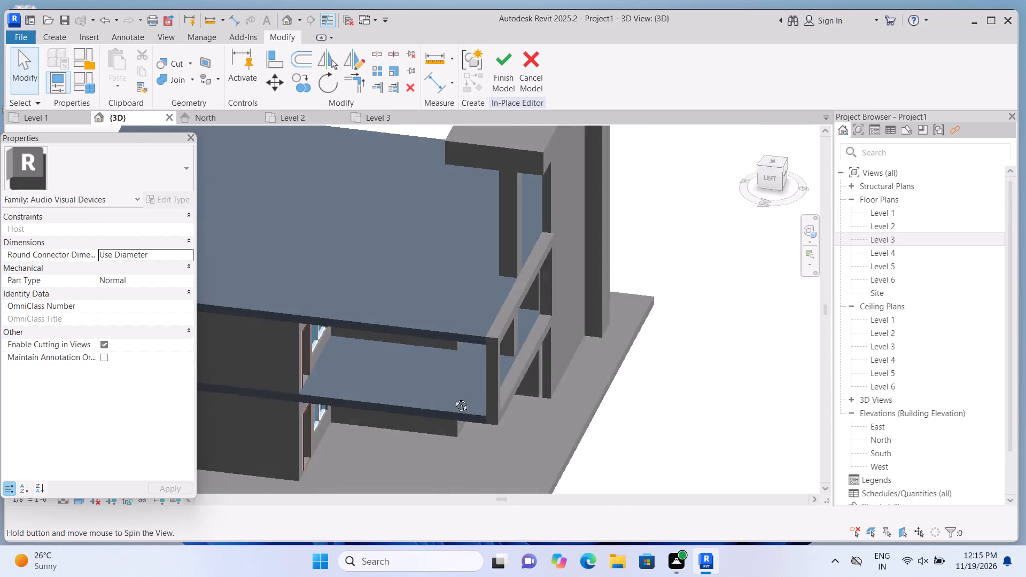
pyautogui.moveTo(453, 397); pyautogui.dragTo(392, 367, button='middle')
pyautogui.scroll(-1, 399, 365)
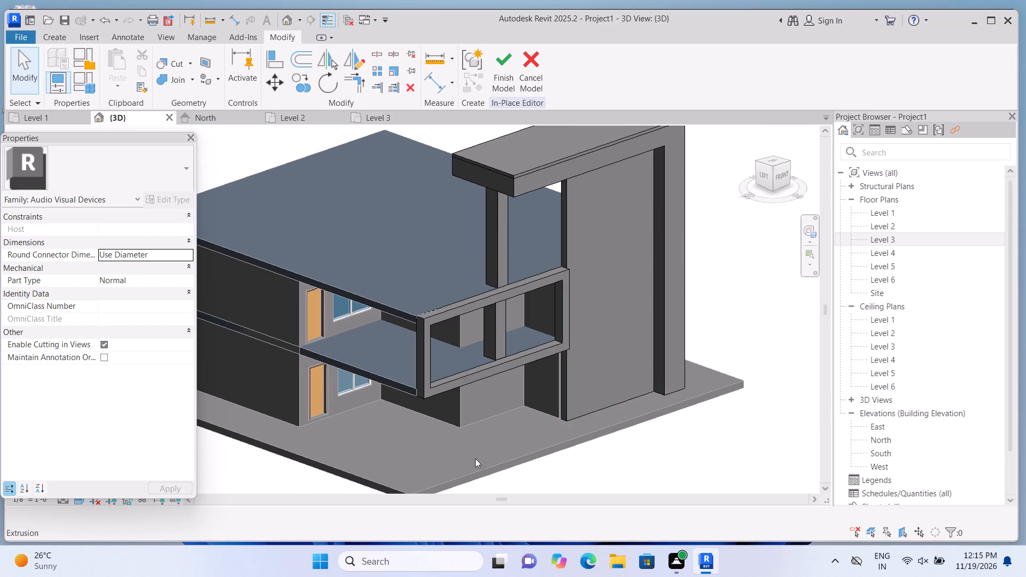
pyautogui.keyDown('shift'); pyautogui.moveTo(294, 439); pyautogui.dragTo(446, 450, button='middle'); pyautogui.keyUp('shift')
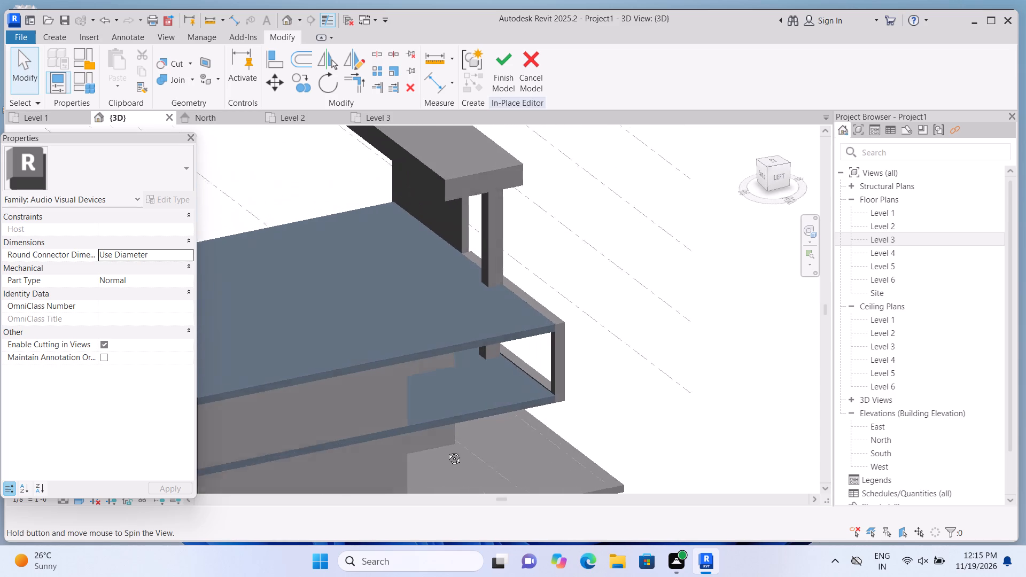
pyautogui.keyDown('shift'); pyautogui.moveTo(446, 450); pyautogui.dragTo(447, 450, button='middle'); pyautogui.keyUp('shift')
pyautogui.scroll(5, 442, 322)
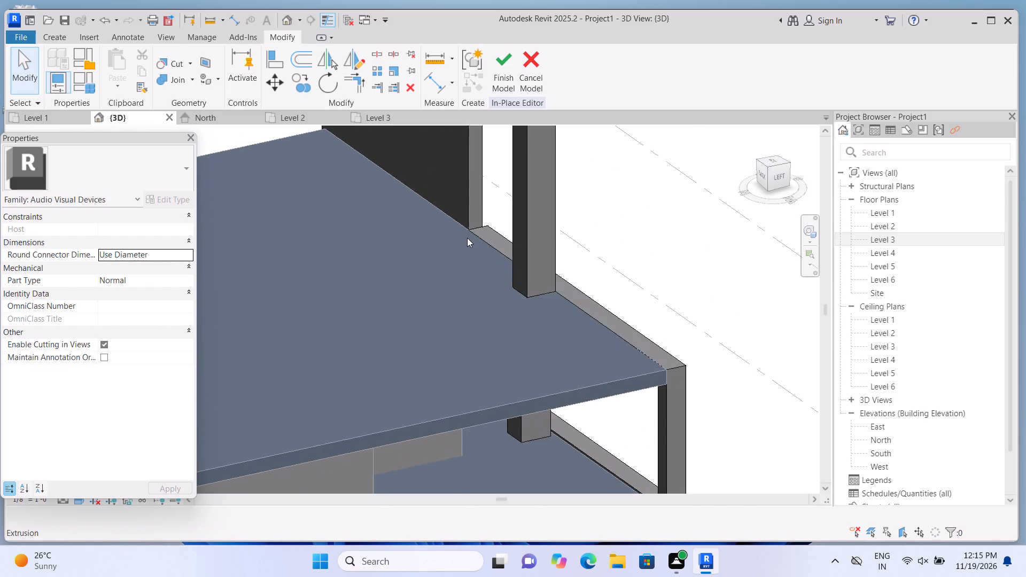
pyautogui.scroll(2, 467, 238)
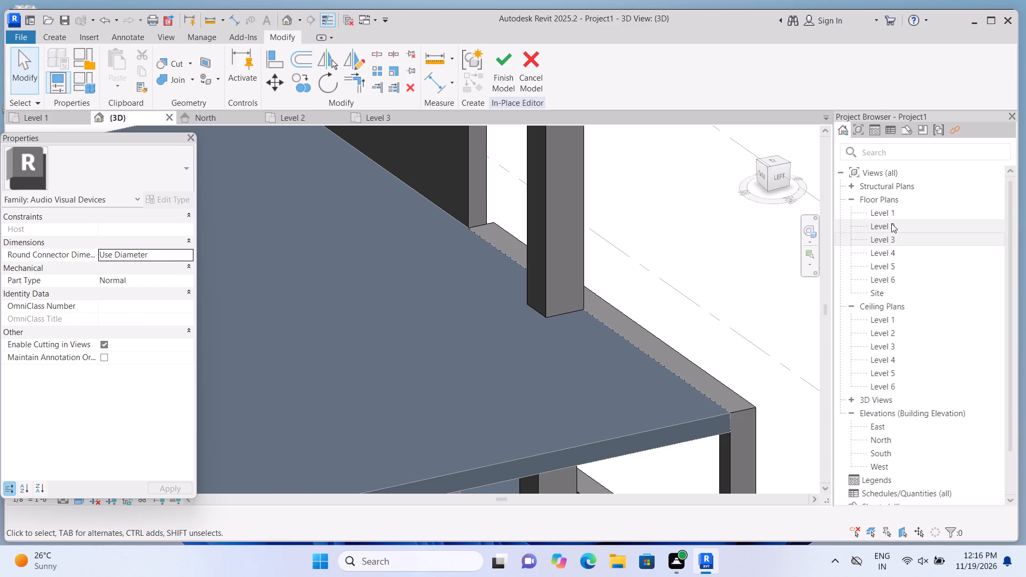
pyautogui.scroll(-3, 764, 267)
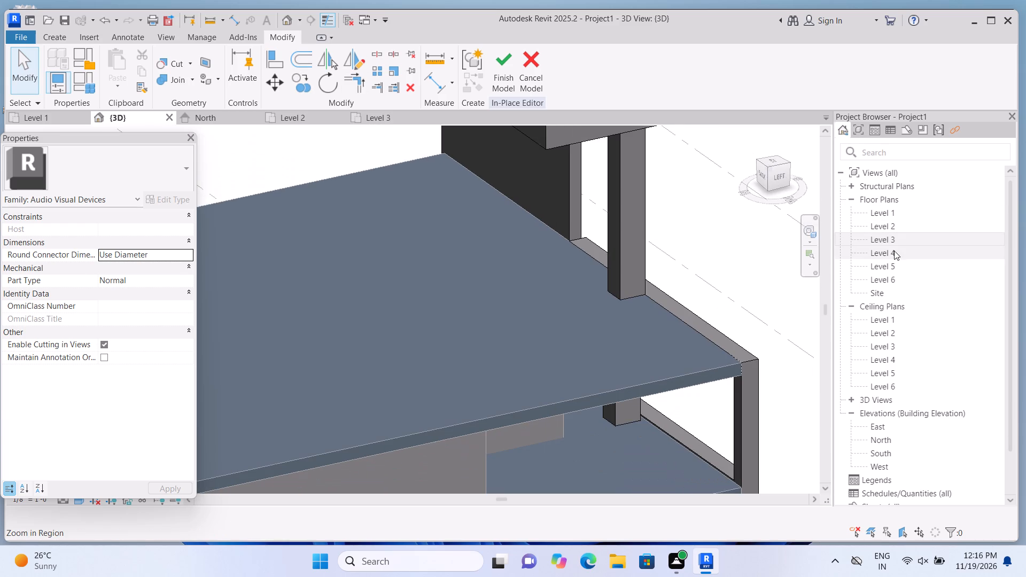
# In the Level 3 plan, extrude a 3" rectangle on the Generic - 12" roof plane, about 9'-7 1/2" by 8", from frame corner to roof column.
pyautogui.doubleClick(893, 241)
pyautogui.scroll(-3, 662, 301)
pyautogui.scroll(5, 577, 388)
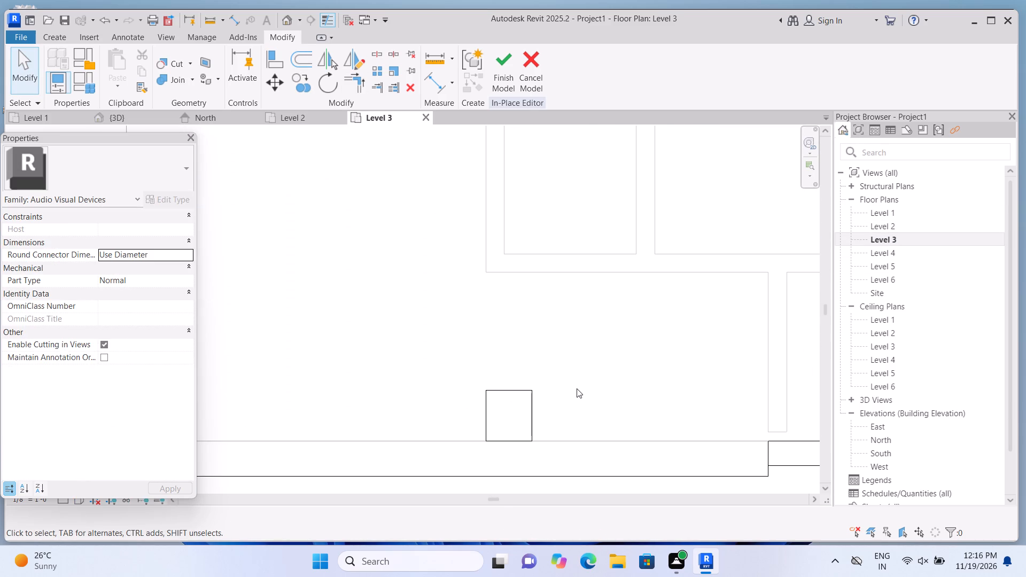
pyautogui.scroll(-1, 569, 394)
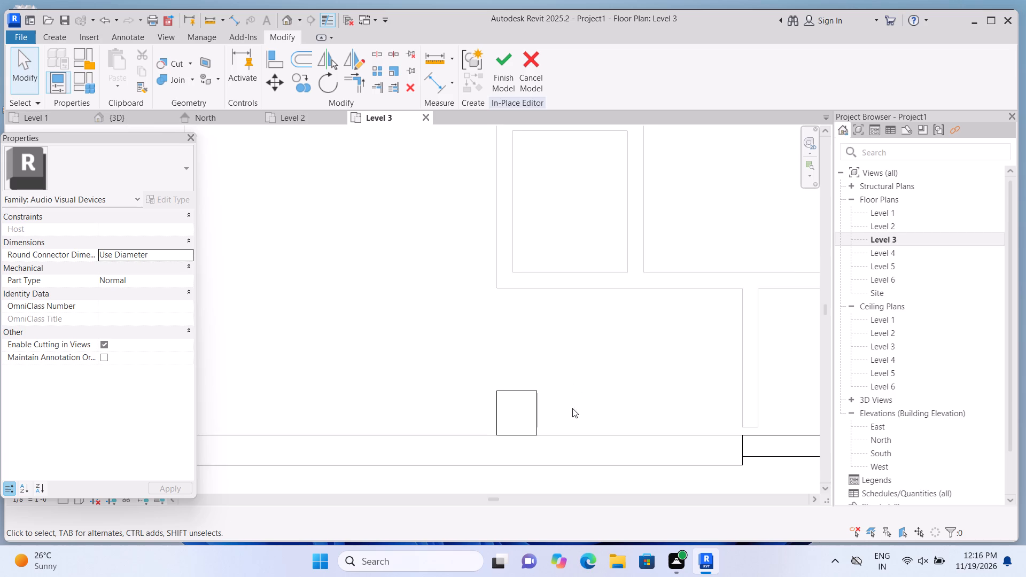
pyautogui.moveTo(560, 400); pyautogui.dragTo(516, 348, button='middle')
pyautogui.scroll(1, 516, 348)
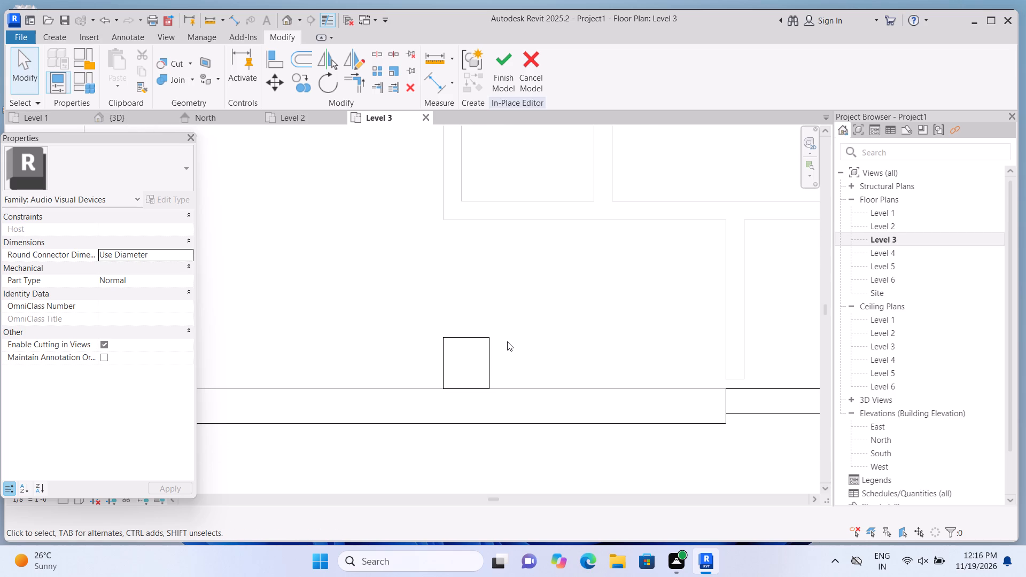
pyautogui.scroll(-6, 502, 332)
pyautogui.scroll(1, 502, 332)
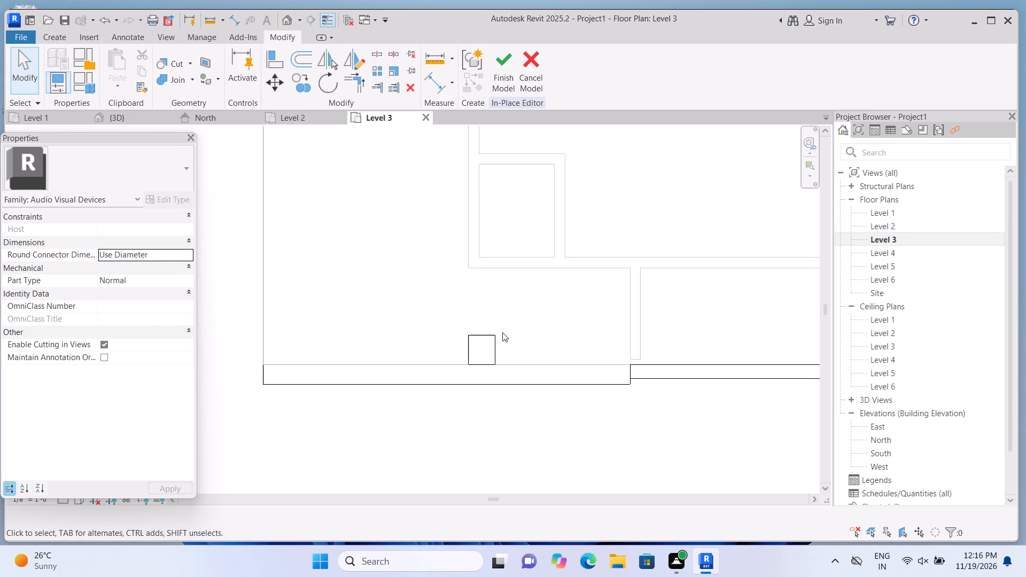
pyautogui.scroll(2, 502, 332)
pyautogui.click(53, 35)
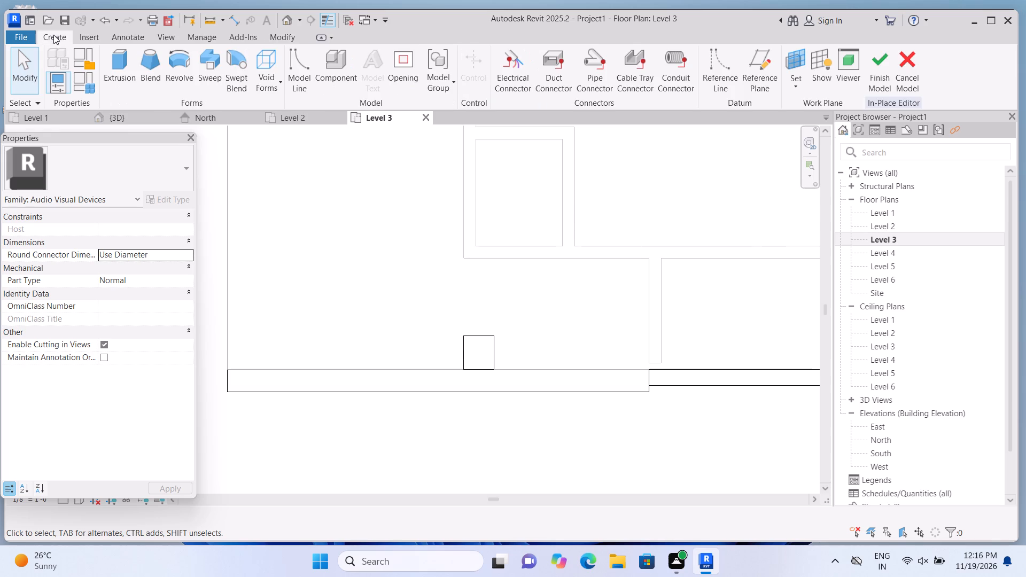
pyautogui.click(115, 68)
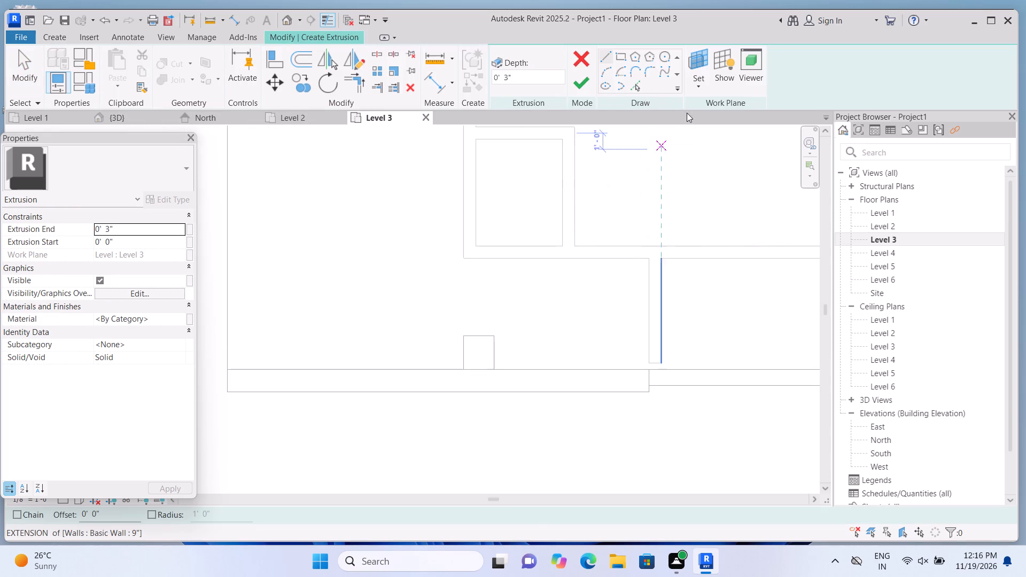
pyautogui.click(710, 88)
pyautogui.click(720, 126)
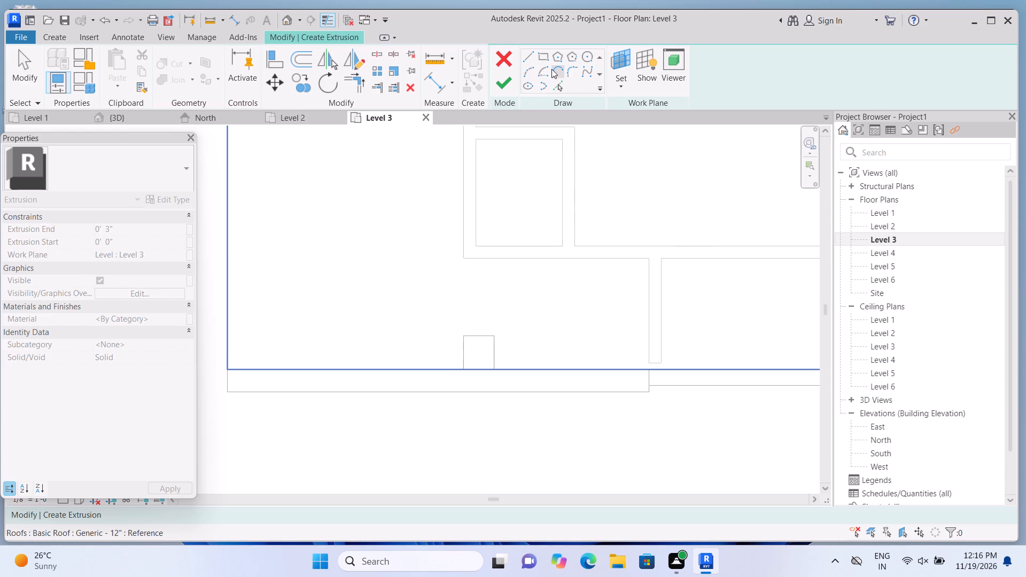
pyautogui.click(622, 84)
pyautogui.click(632, 137)
pyautogui.click(609, 313)
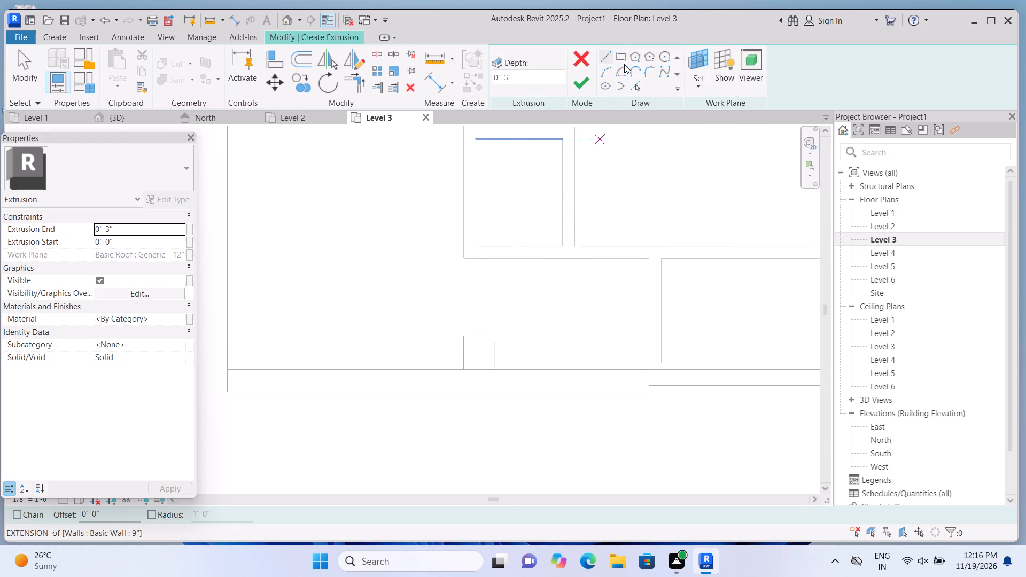
pyautogui.click(620, 58)
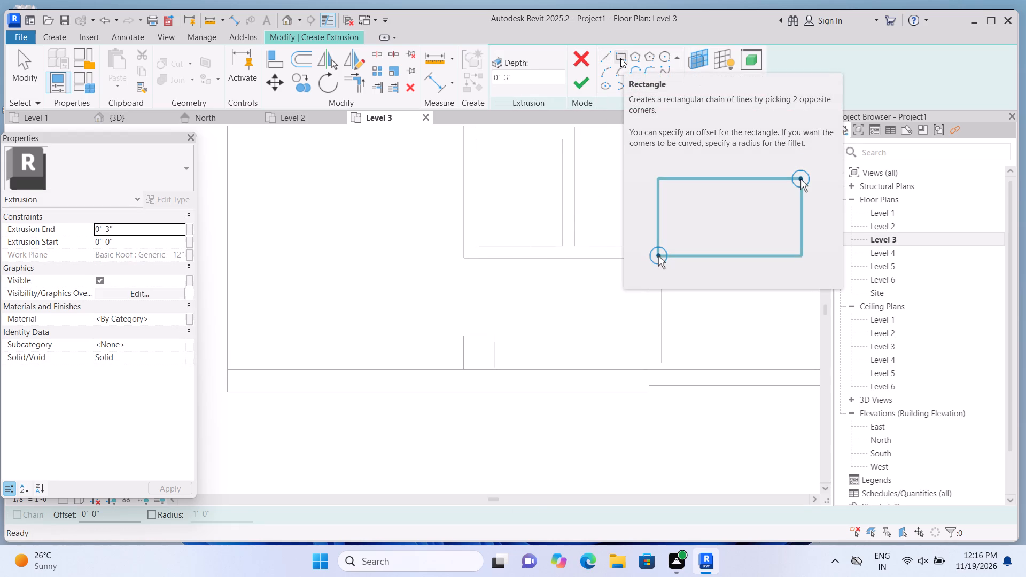
pyautogui.click(646, 369)
pyautogui.scroll(2, 502, 359)
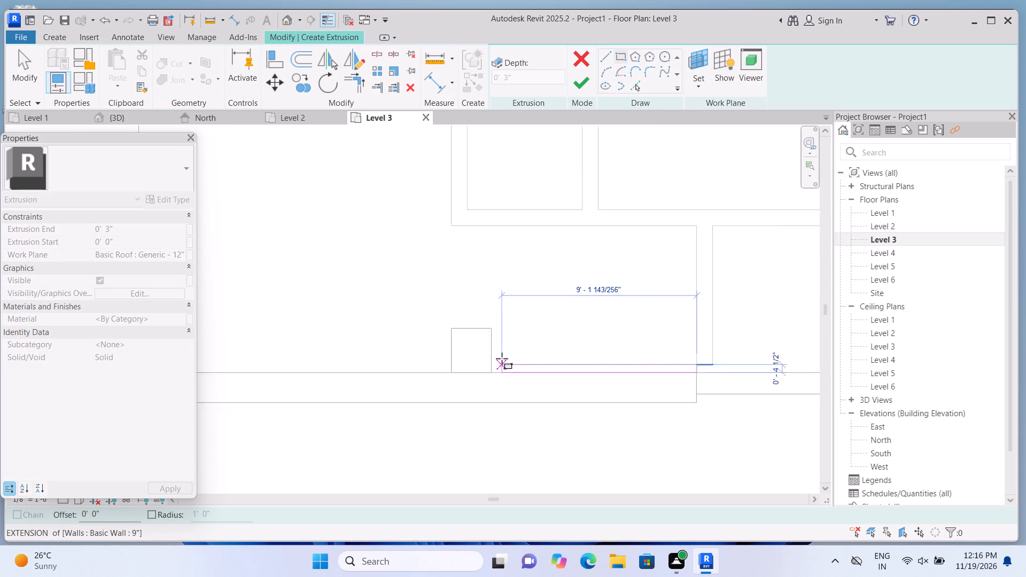
pyautogui.scroll(3, 502, 358)
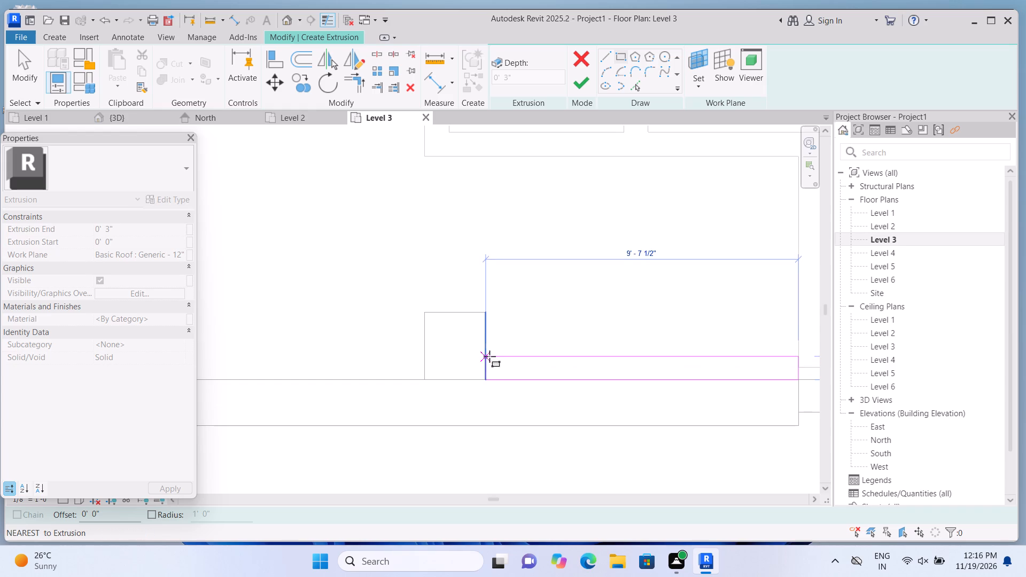
pyautogui.click(487, 358)
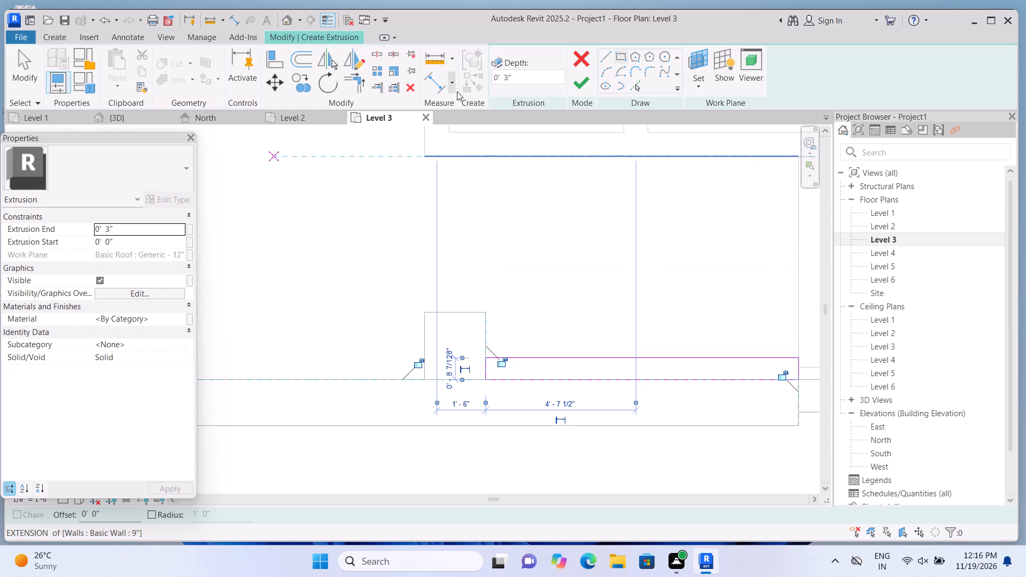
pyautogui.click(589, 76)
# Dock the floating Properties palette beside the Project Browser.
pyautogui.scroll(-1, 560, 180)
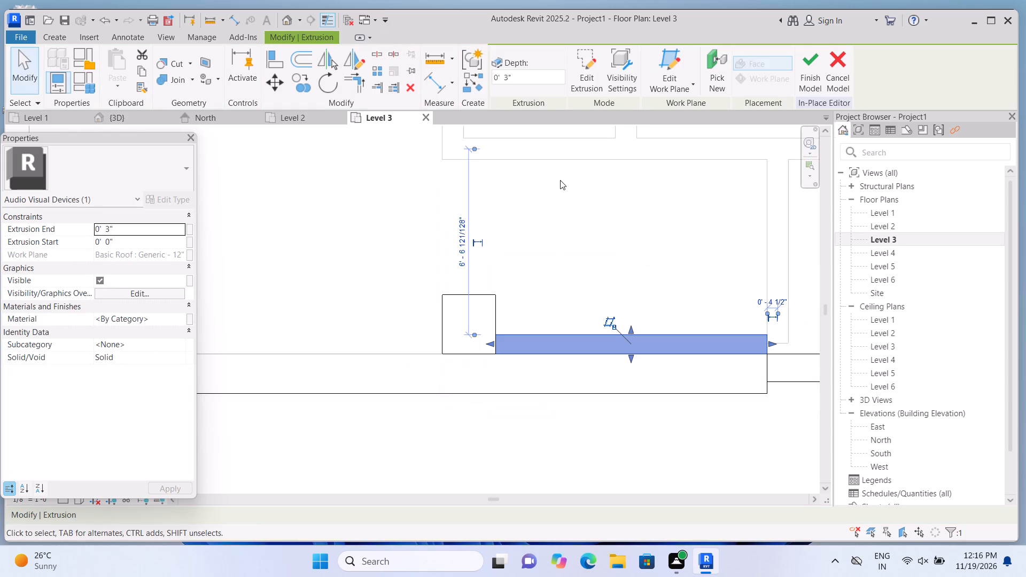
pyautogui.scroll(-2, 434, 189)
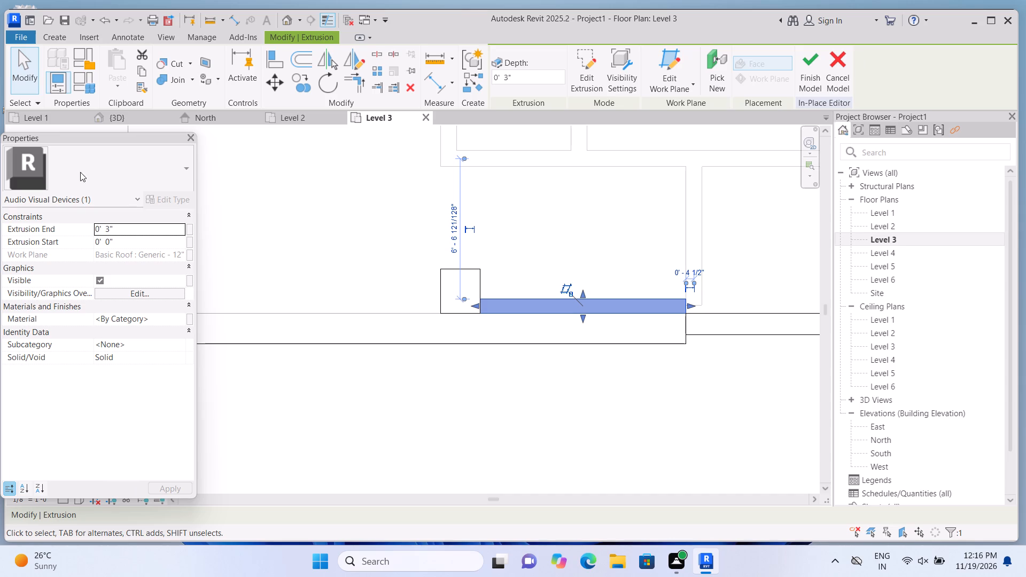
pyautogui.doubleClick(184, 137)
pyautogui.scroll(-4, 270, 180)
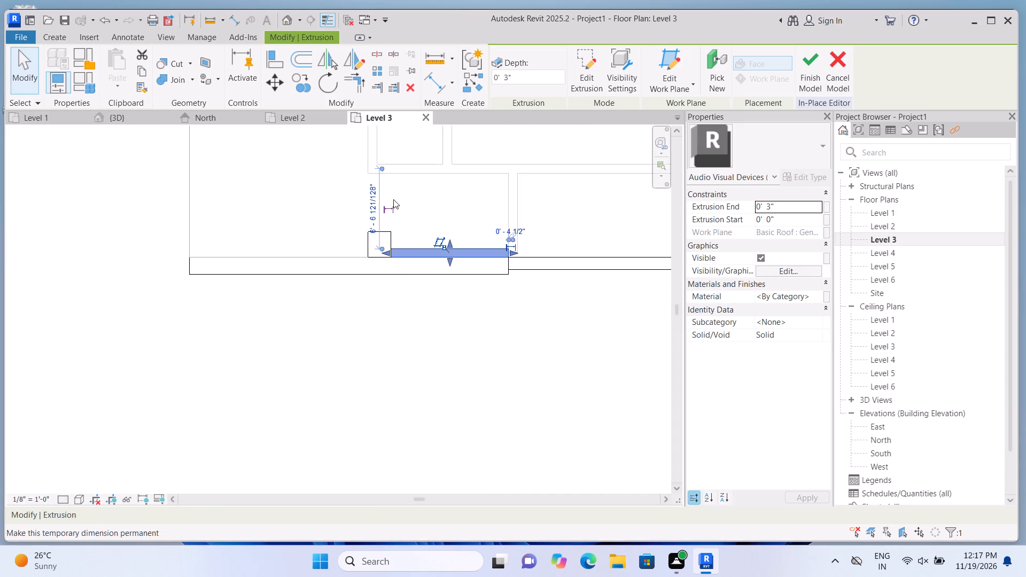
# Finish the in-place model and close the Save As dialog without saving.
pyautogui.click(804, 80)
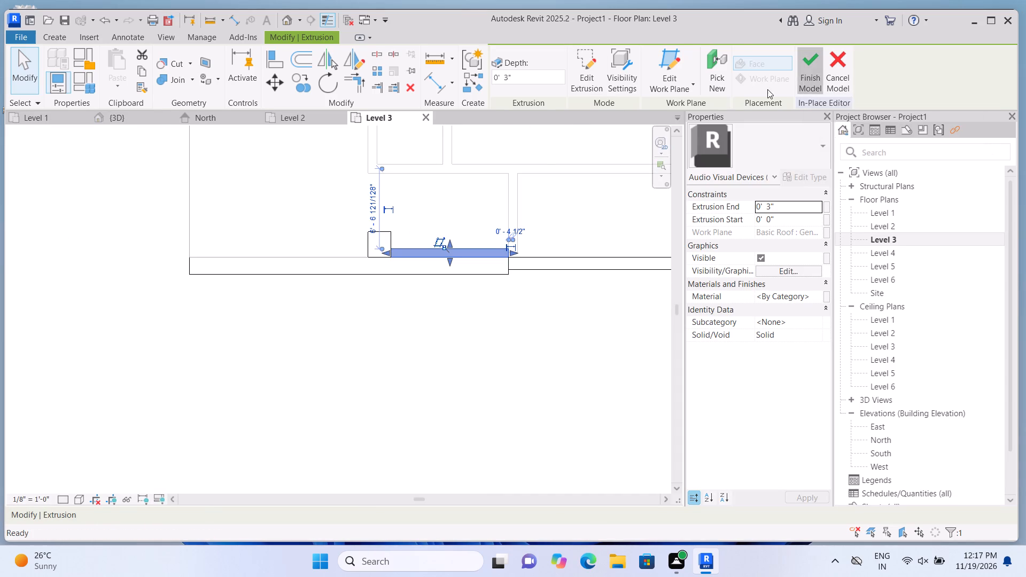
pyautogui.click(468, 252)
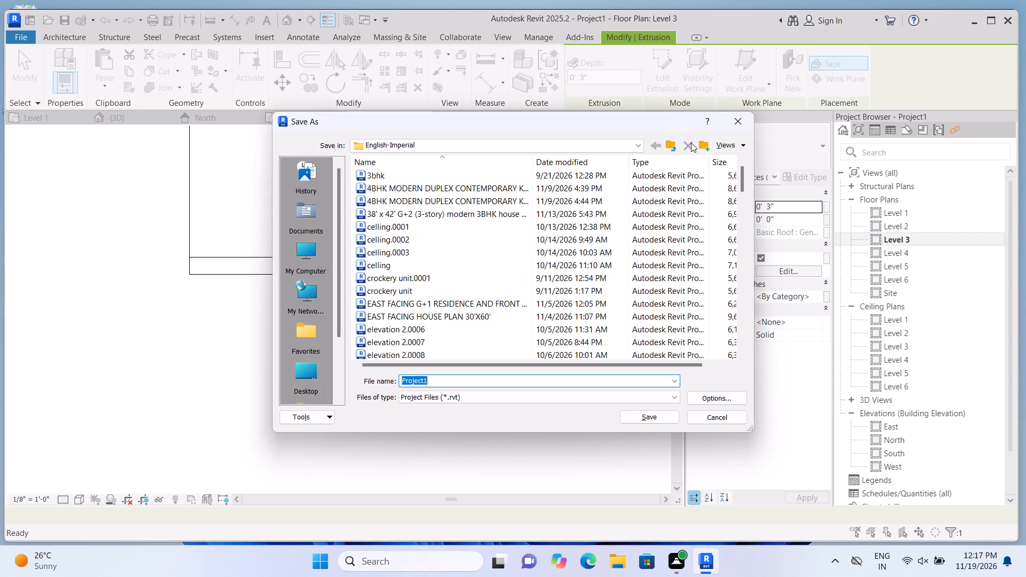
pyautogui.click(735, 116)
# In the Level 3 plan, draw a closed four-sided loop of Curtain Wall 1 walls beside the house, with a slanted closing side about 32'-3" long.
pyautogui.scroll(-5, 357, 316)
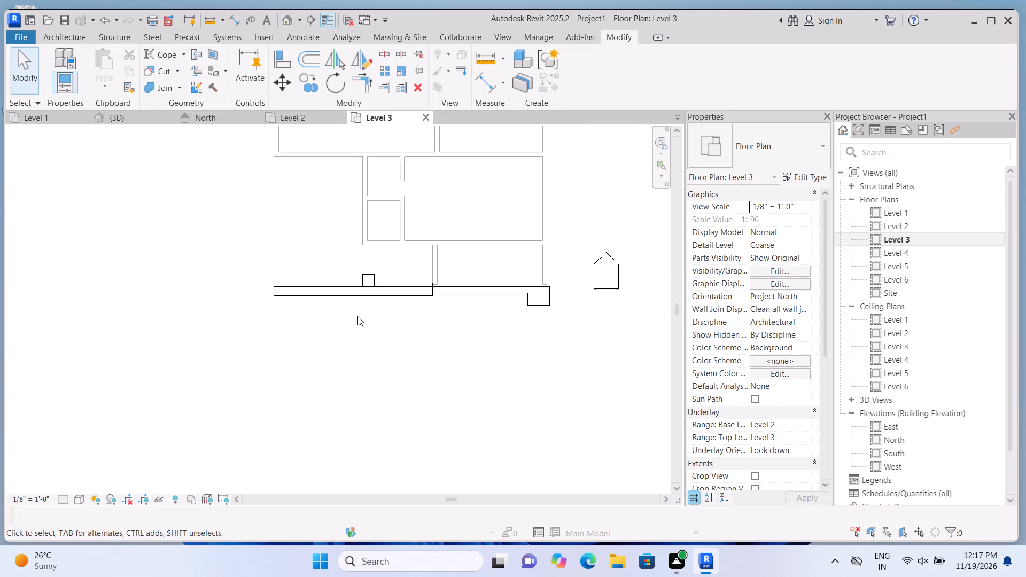
pyautogui.scroll(-3, 357, 316)
pyautogui.moveTo(263, 303); pyautogui.dragTo(273, 329, button='middle')
pyautogui.scroll(-3, 177, 253)
pyautogui.moveTo(197, 263); pyautogui.dragTo(240, 306, button='middle')
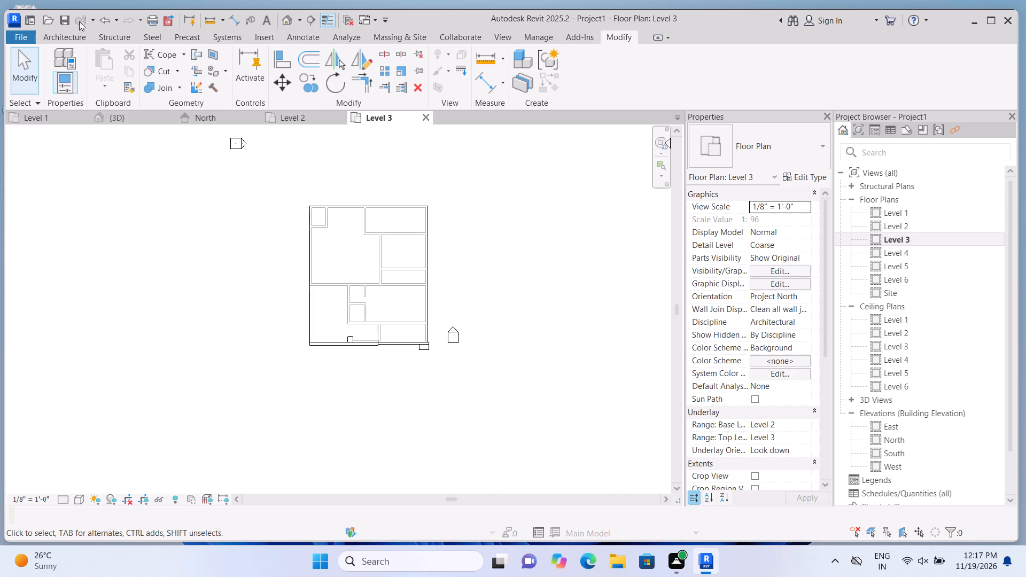
pyautogui.click(67, 37)
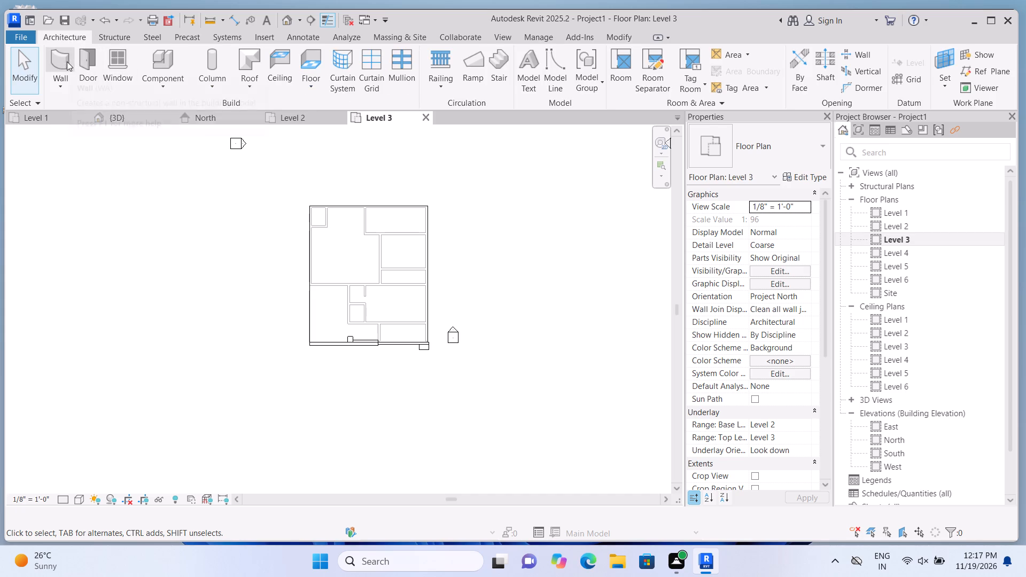
pyautogui.click(66, 61)
pyautogui.click(110, 236)
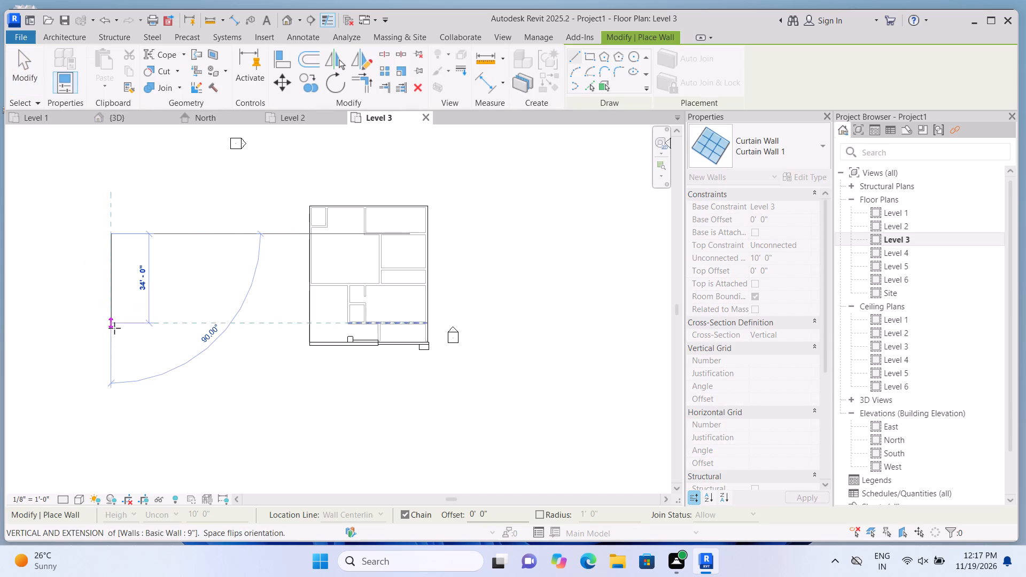
pyautogui.click(115, 329)
pyautogui.click(198, 325)
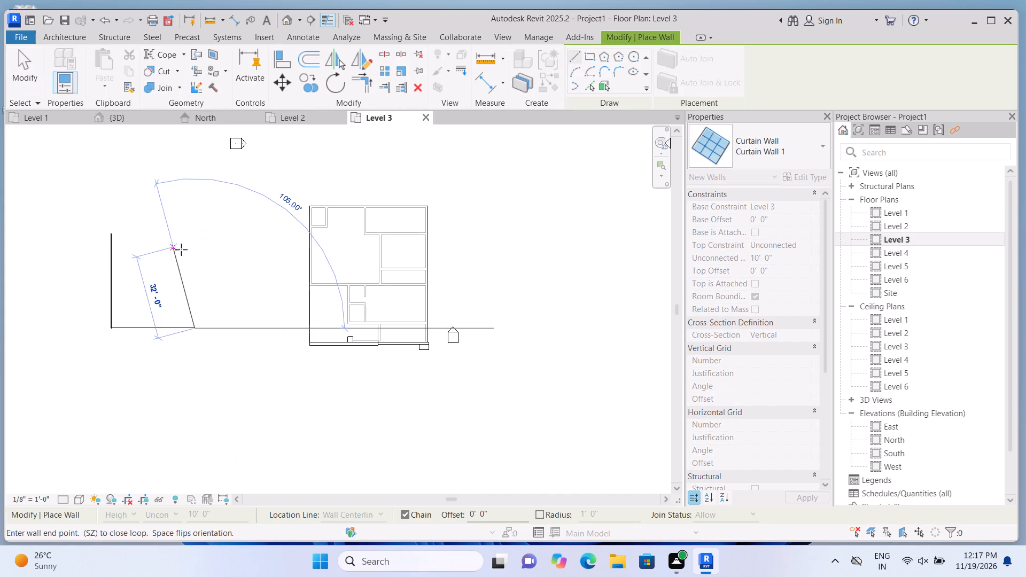
pyautogui.click(192, 247)
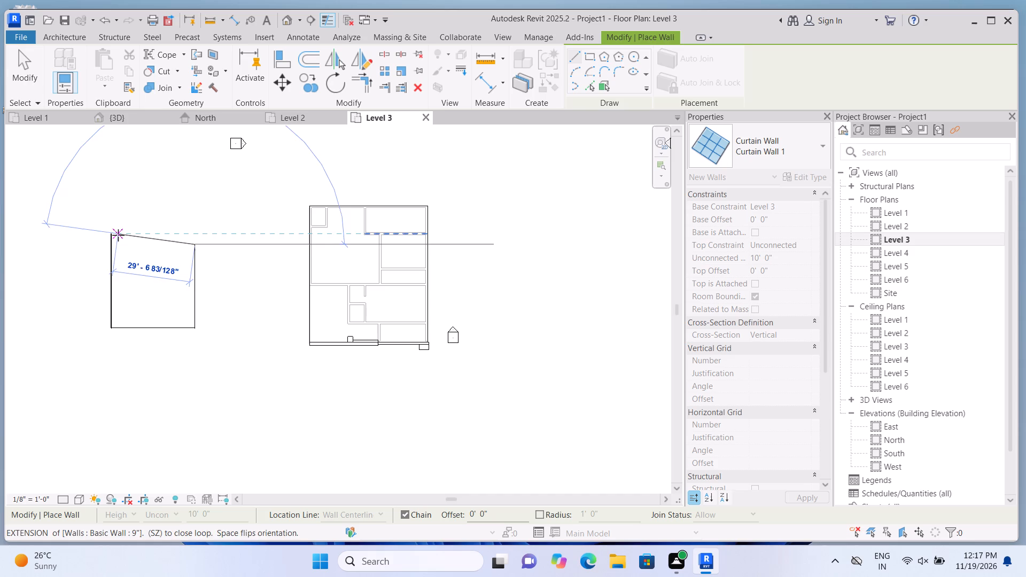
pyautogui.click(112, 233)
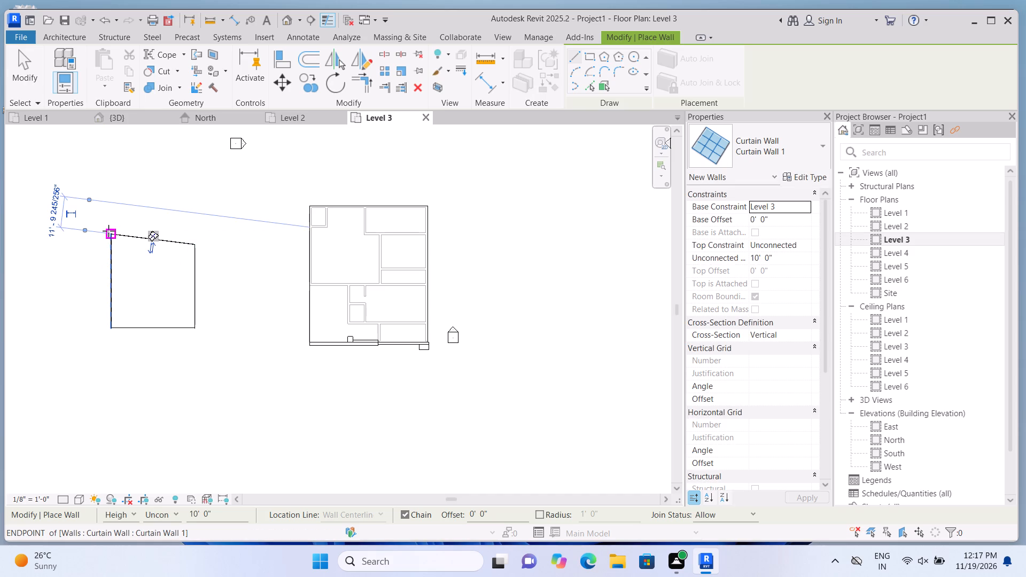
pyautogui.press('Escape')
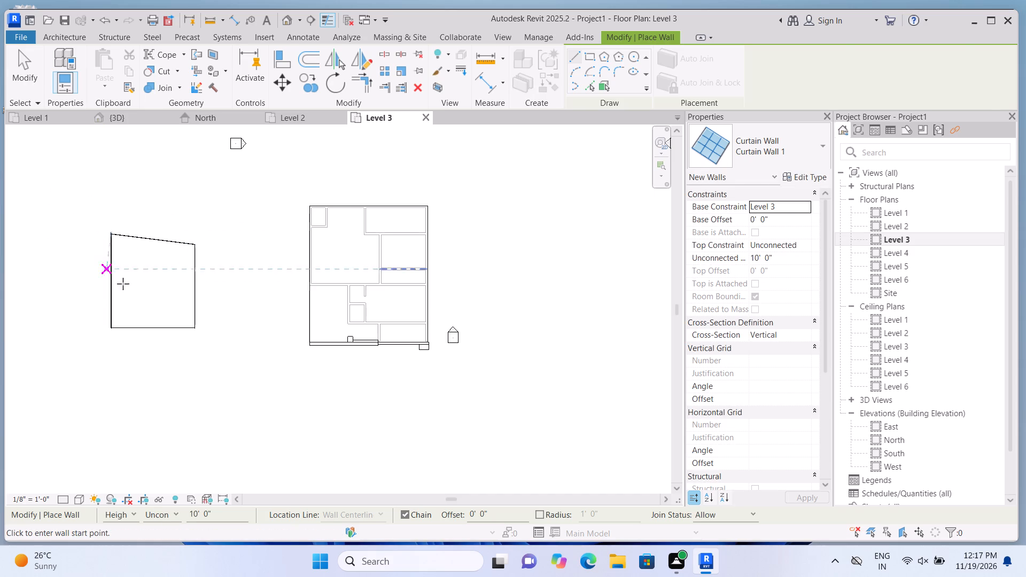
pyautogui.press('Escape')
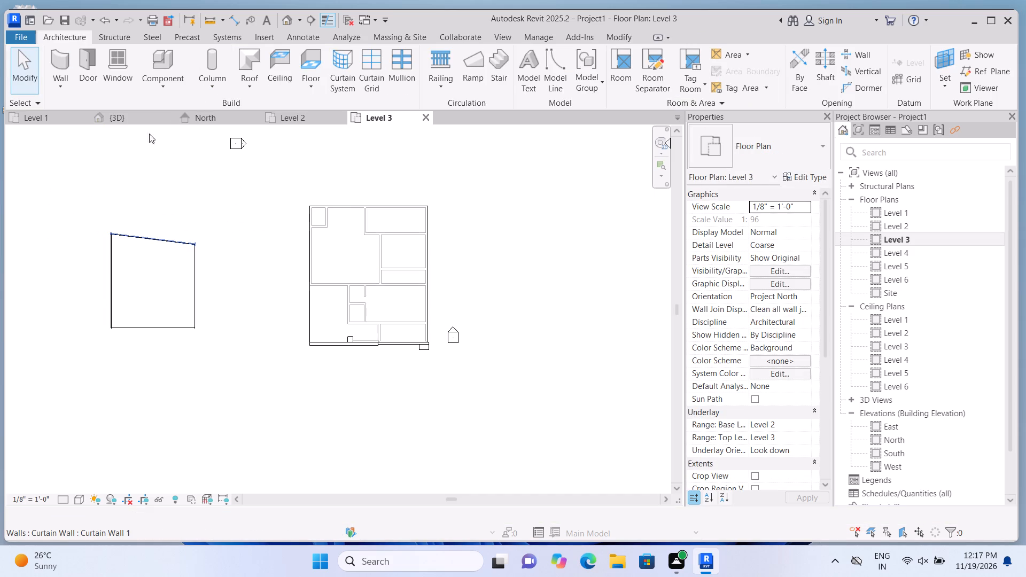
# In 3D, change the slanted closing wall of the curtain-wall loop to the stacked wall type Exterior - Brick Over CMU w Metal Stud.
pyautogui.click(132, 121)
pyautogui.scroll(-7, 276, 317)
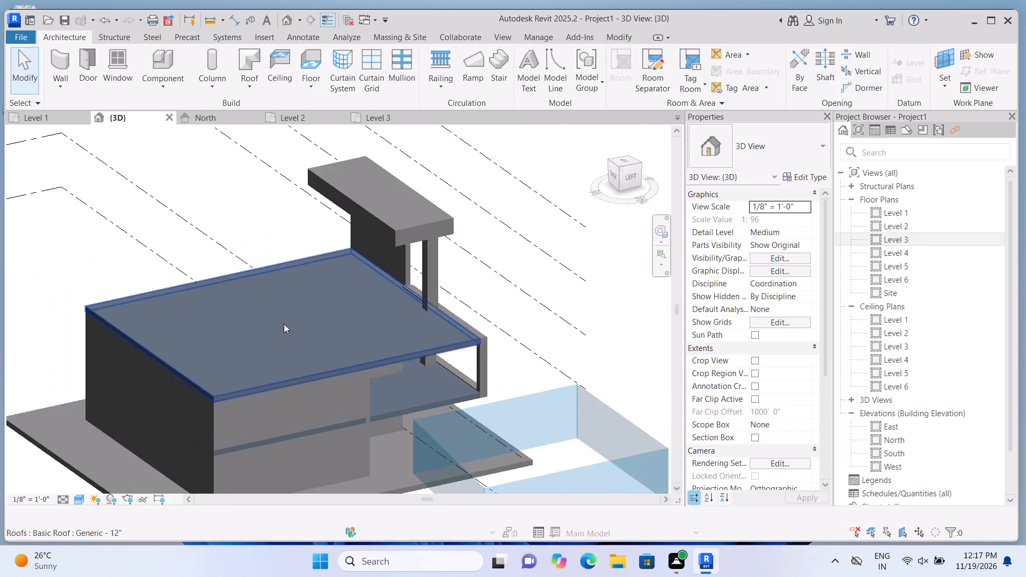
pyautogui.scroll(-7, 284, 324)
pyautogui.moveTo(384, 397); pyautogui.dragTo(358, 383, button='middle')
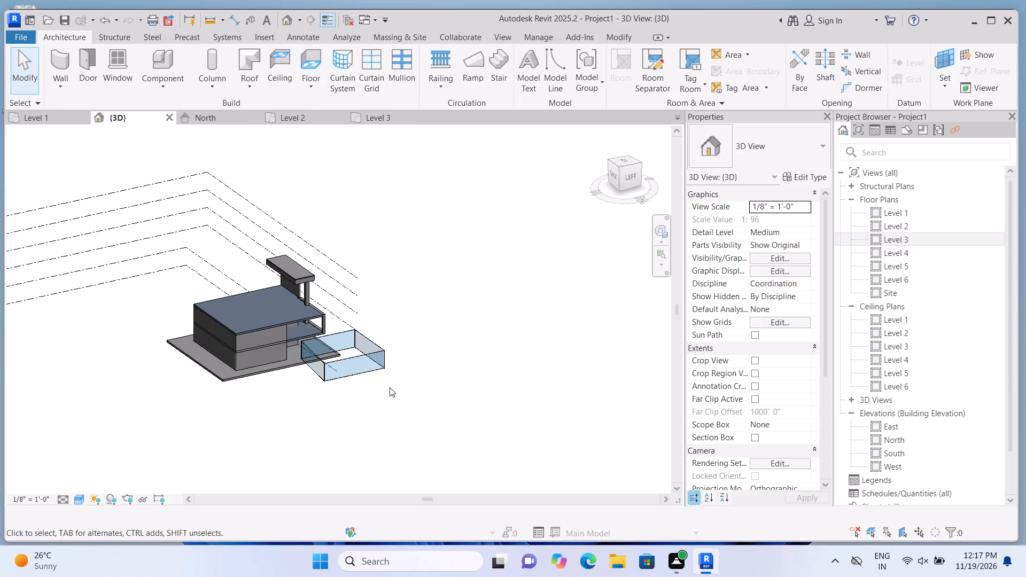
pyautogui.keyDown('shift'); pyautogui.moveTo(390, 387); pyautogui.dragTo(174, 417, button='middle'); pyautogui.keyUp('shift')
pyautogui.scroll(-1, 182, 379)
pyautogui.click(198, 252)
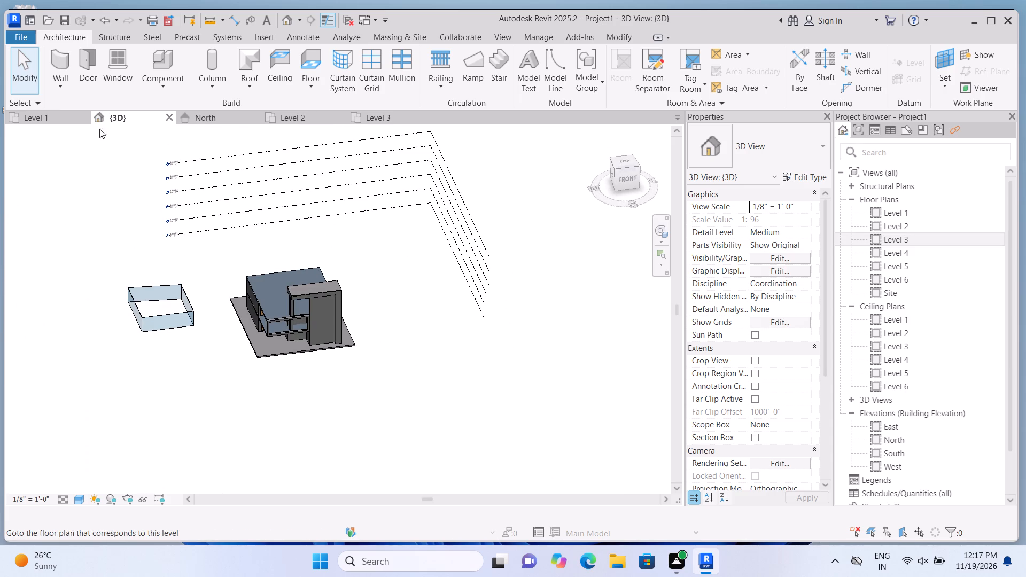
pyautogui.click(158, 296)
pyautogui.scroll(2, 183, 335)
pyautogui.scroll(-1, 192, 356)
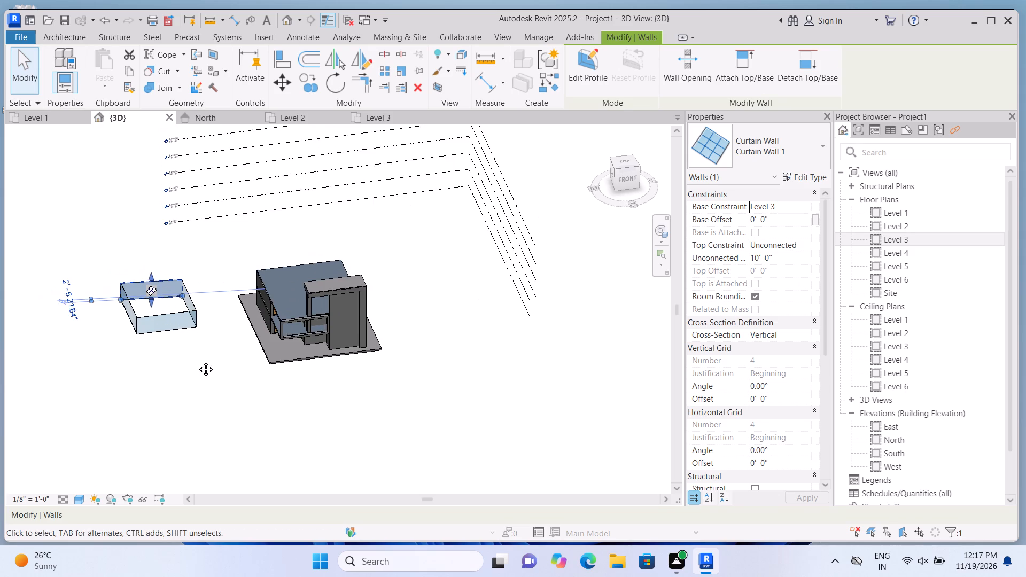
pyautogui.middleClick(196, 360)
pyautogui.middleClick(199, 363)
pyautogui.click(813, 151)
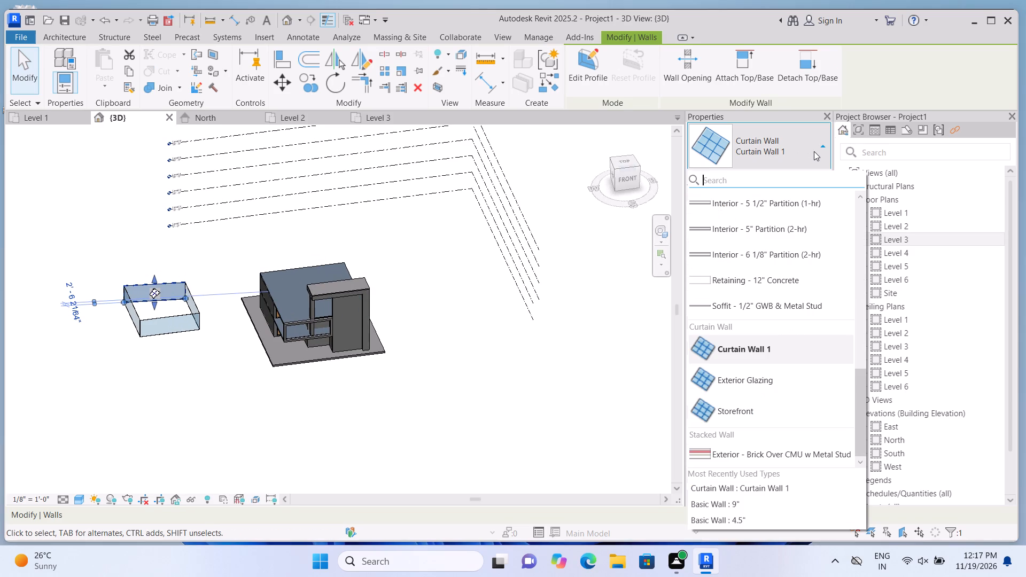
pyautogui.click(778, 448)
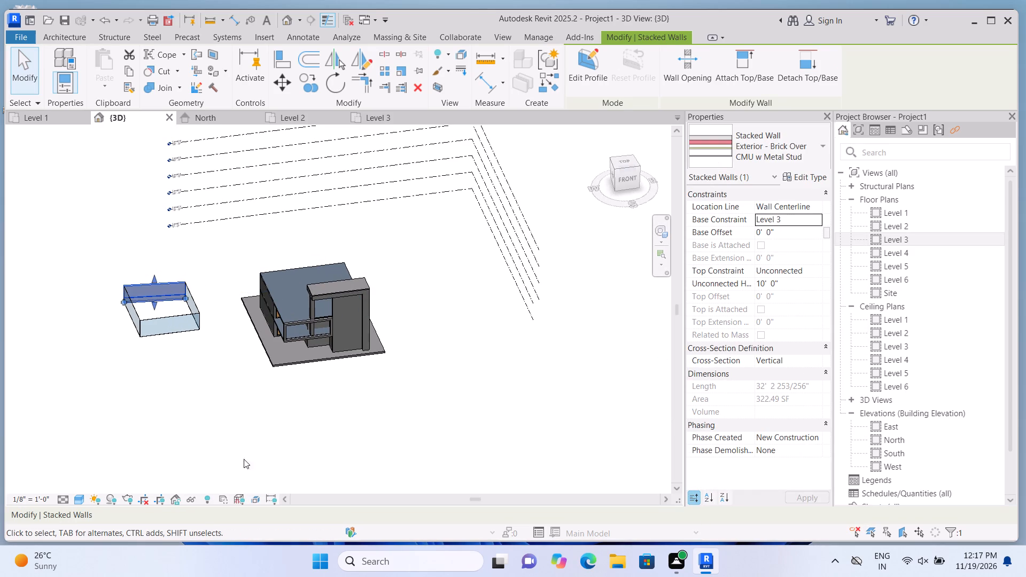
pyautogui.click(189, 409)
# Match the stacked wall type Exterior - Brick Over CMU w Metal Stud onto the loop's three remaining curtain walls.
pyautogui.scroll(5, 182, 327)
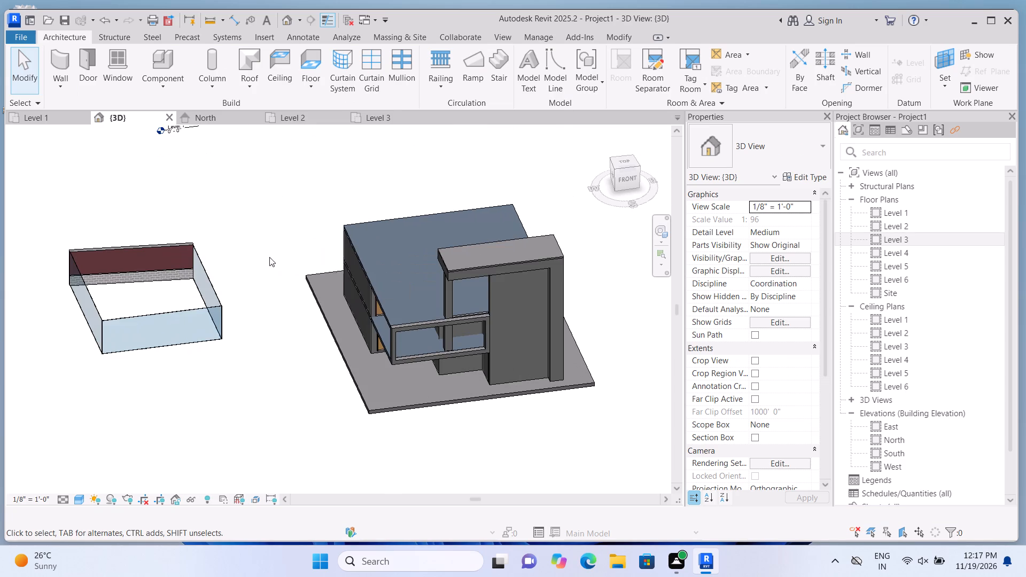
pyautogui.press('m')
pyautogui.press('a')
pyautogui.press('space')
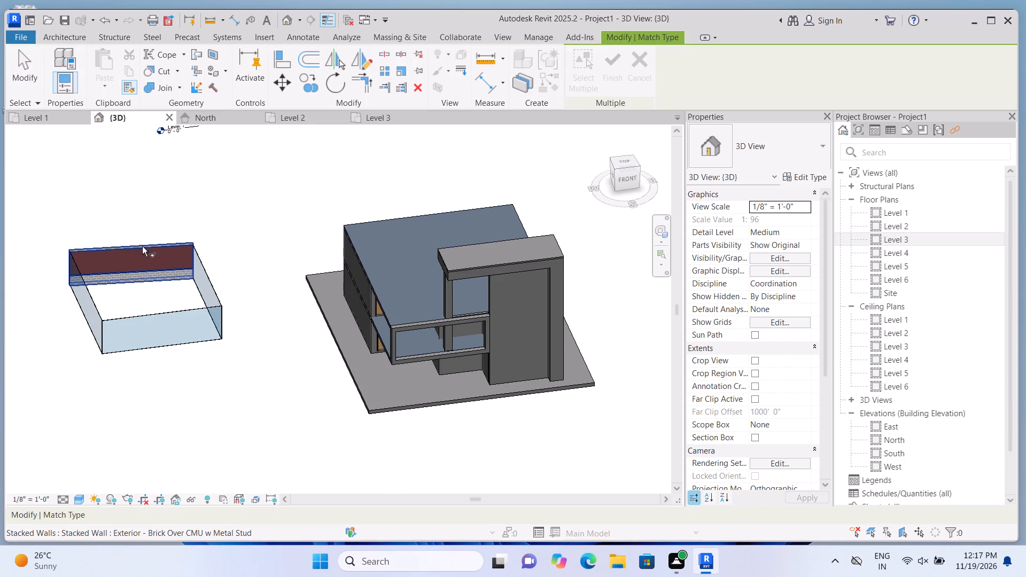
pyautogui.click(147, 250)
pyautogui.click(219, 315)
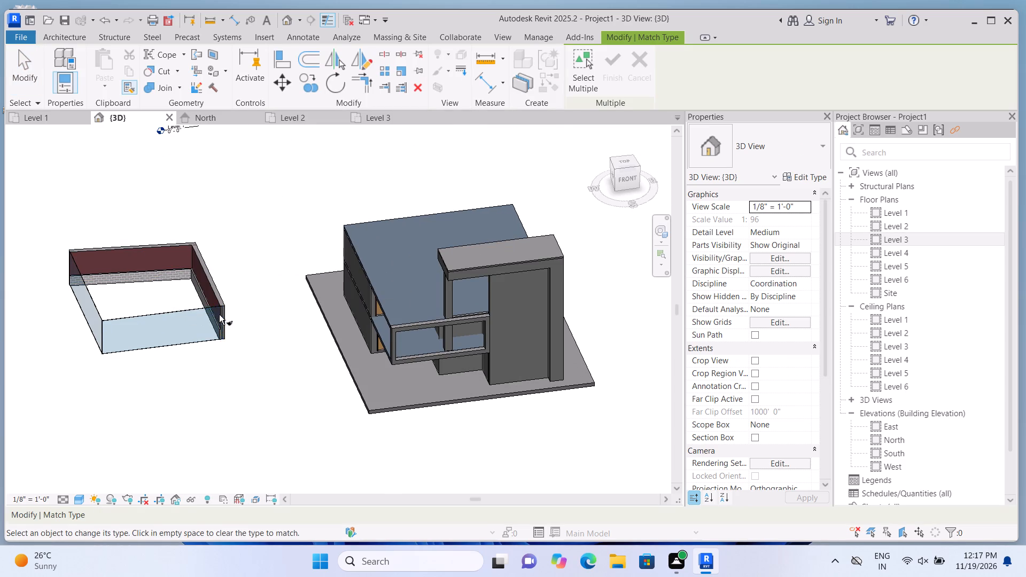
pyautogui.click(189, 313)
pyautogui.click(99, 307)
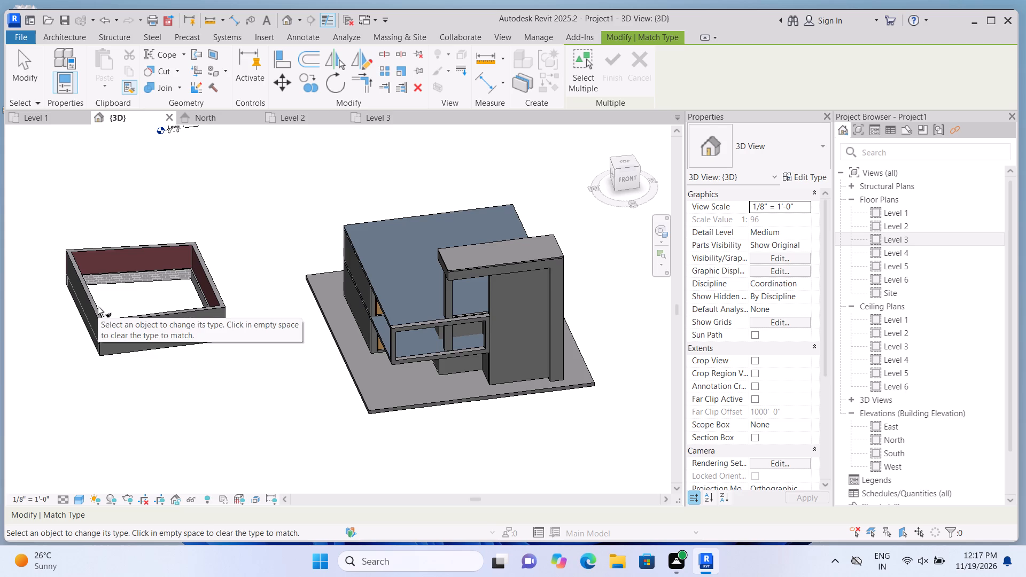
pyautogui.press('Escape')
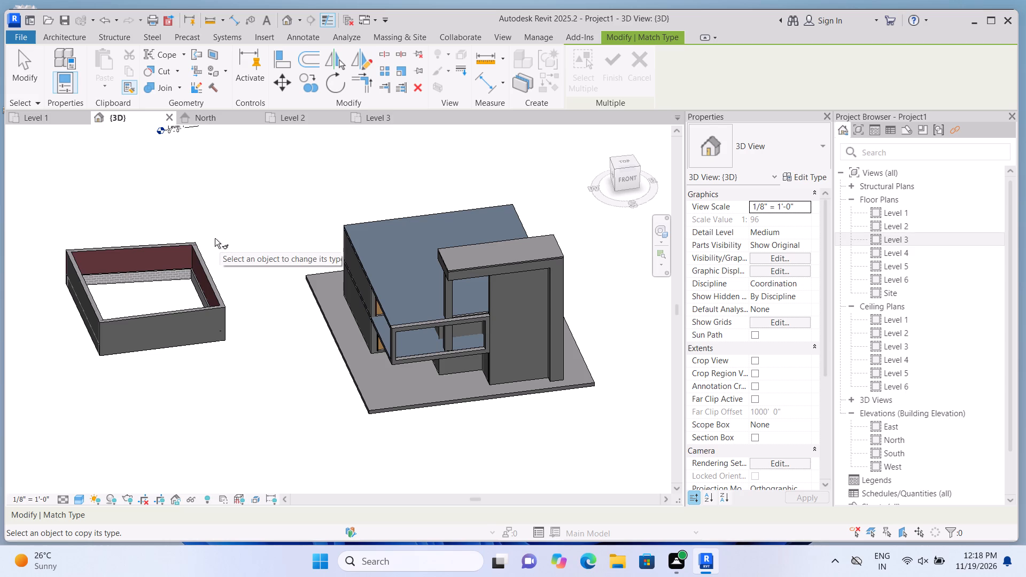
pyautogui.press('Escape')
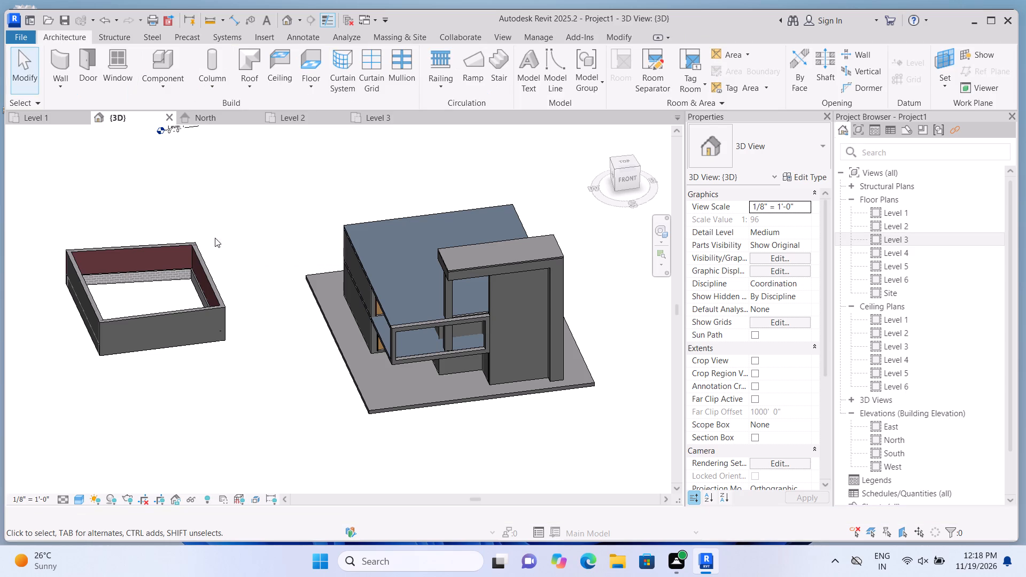
# Select all four stacked walls of the loop and examine them against the levels in the East elevation.
pyautogui.click(221, 212)
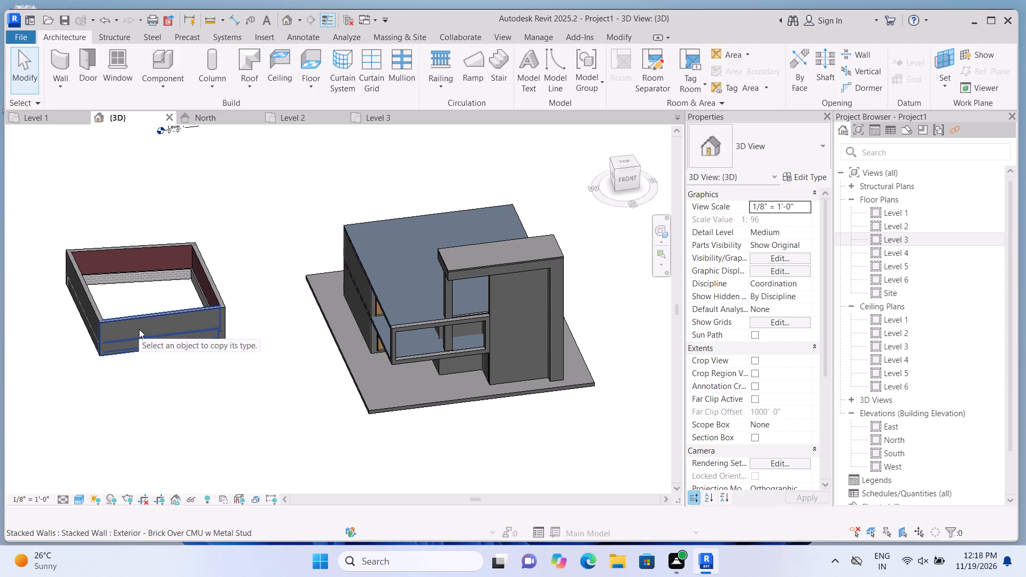
pyautogui.moveTo(227, 223); pyautogui.dragTo(180, 292)
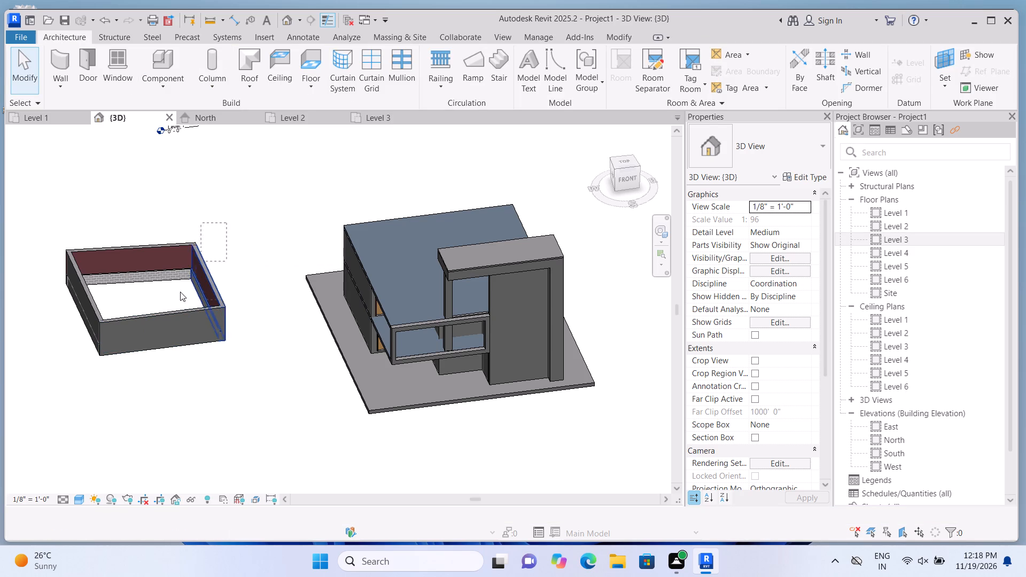
pyautogui.moveTo(180, 292); pyautogui.dragTo(73, 387)
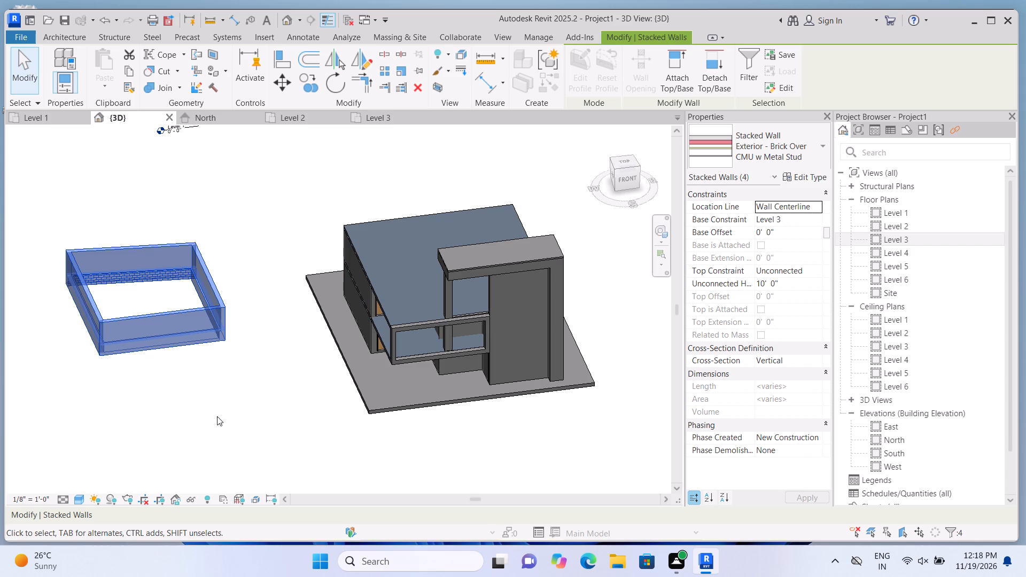
pyautogui.scroll(-1, 230, 395)
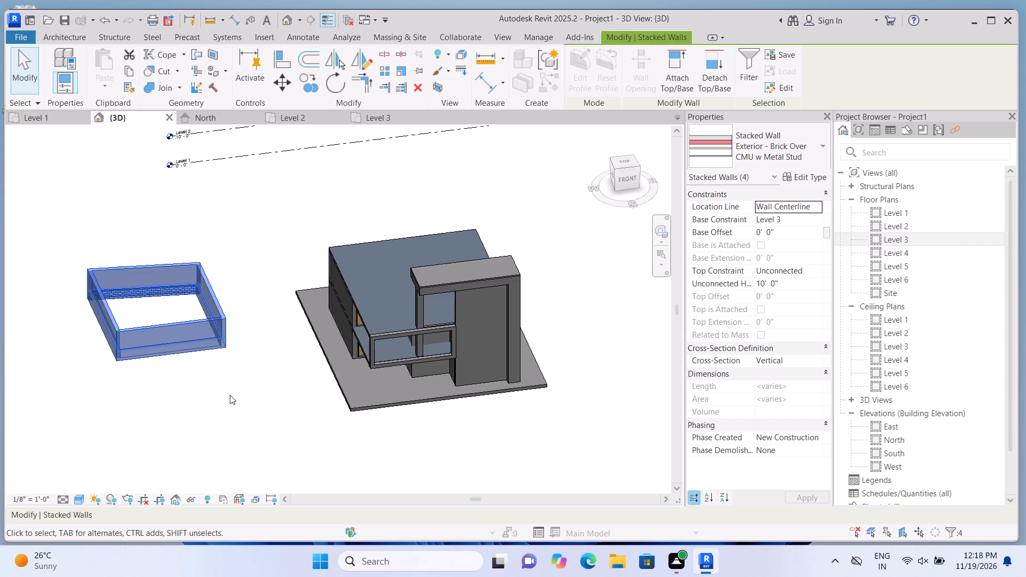
pyautogui.scroll(-3, 231, 392)
pyautogui.moveTo(232, 386); pyautogui.dragTo(192, 411, button='middle')
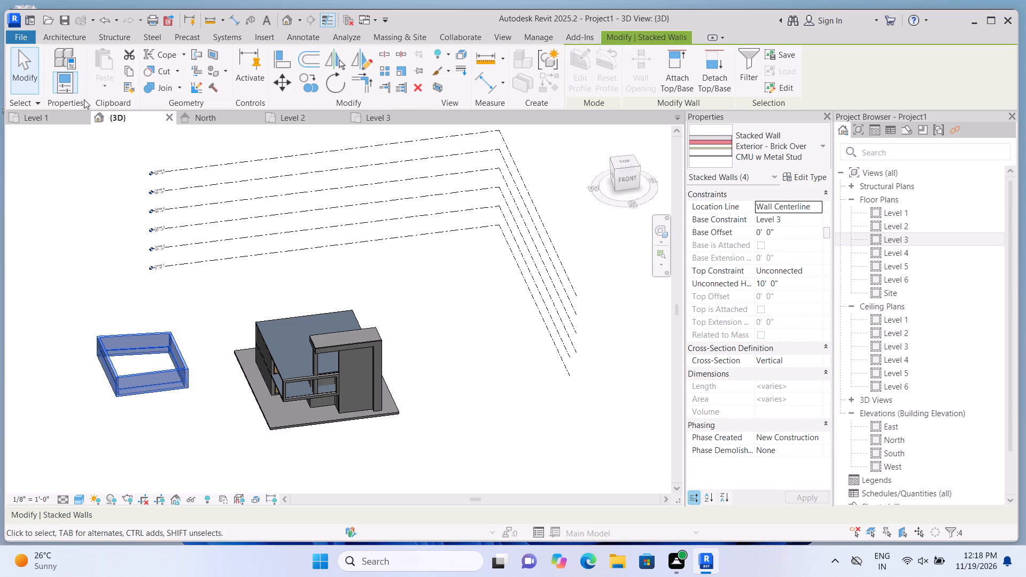
pyautogui.doubleClick(876, 426)
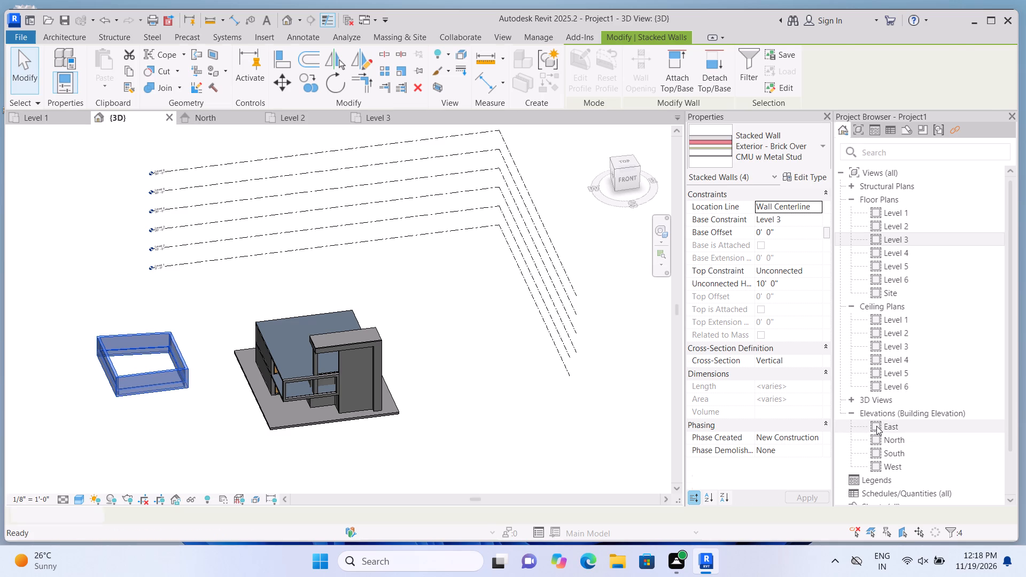
pyautogui.scroll(-3, 449, 383)
pyautogui.scroll(1, 310, 440)
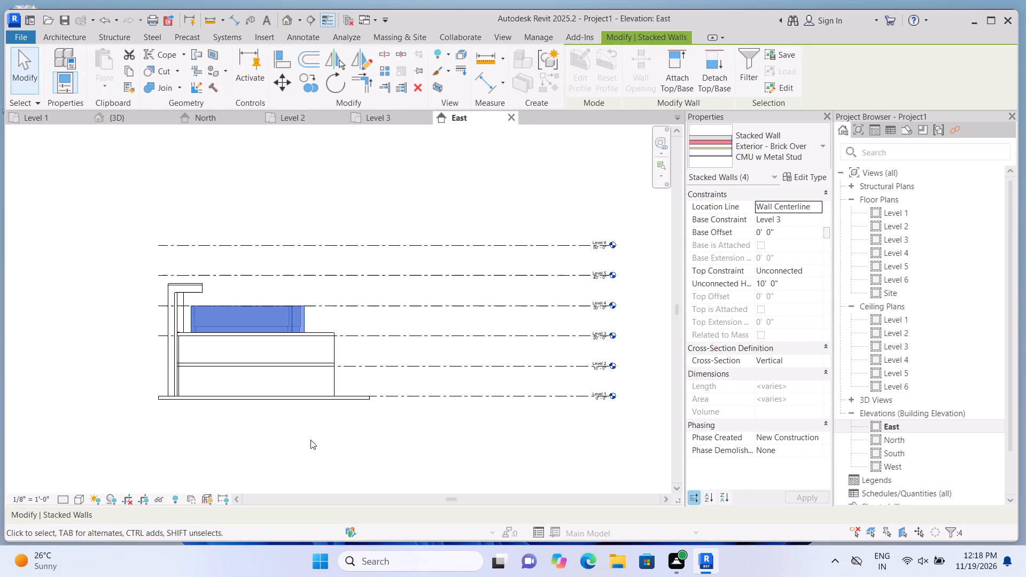
pyautogui.scroll(1, 310, 440)
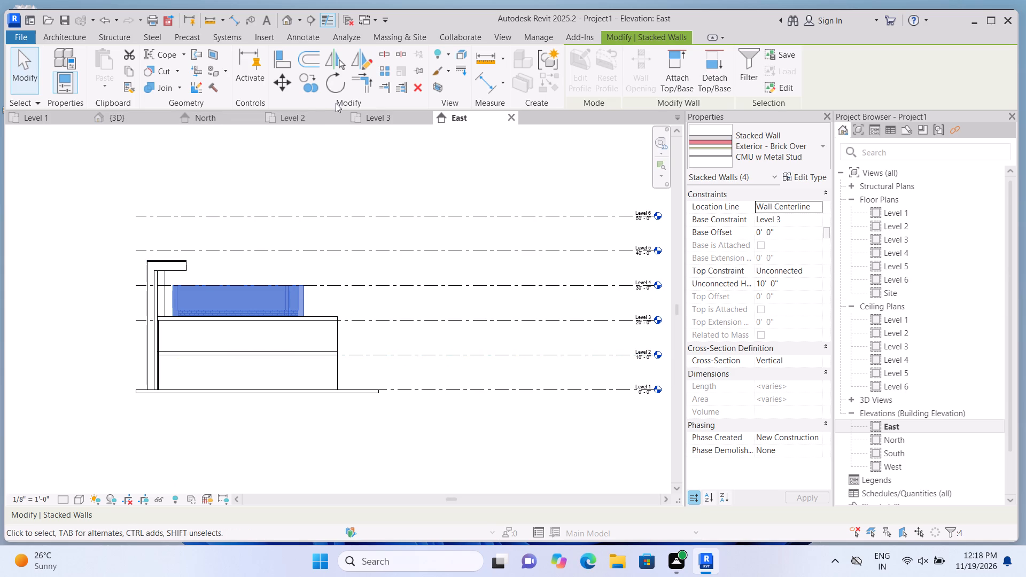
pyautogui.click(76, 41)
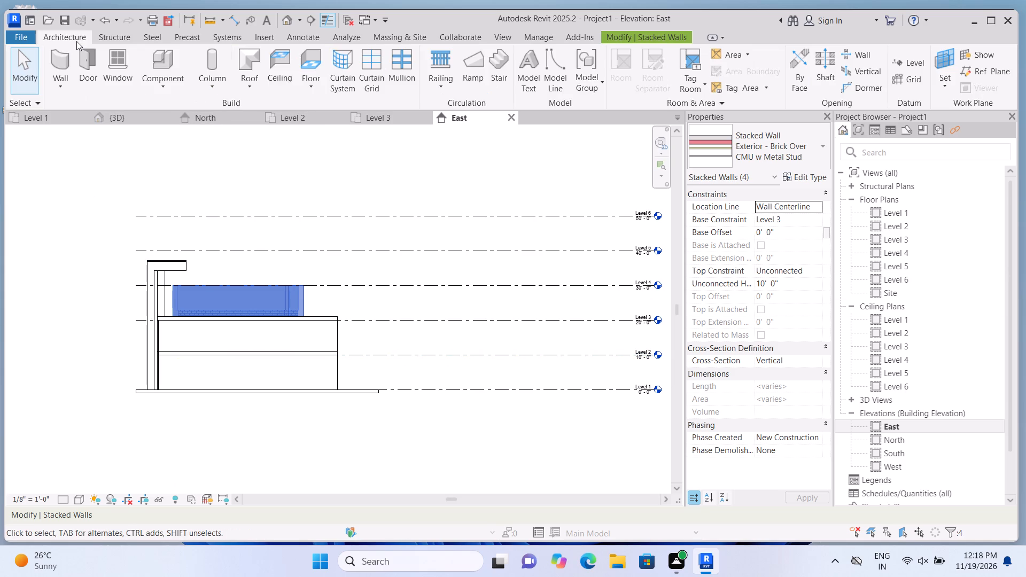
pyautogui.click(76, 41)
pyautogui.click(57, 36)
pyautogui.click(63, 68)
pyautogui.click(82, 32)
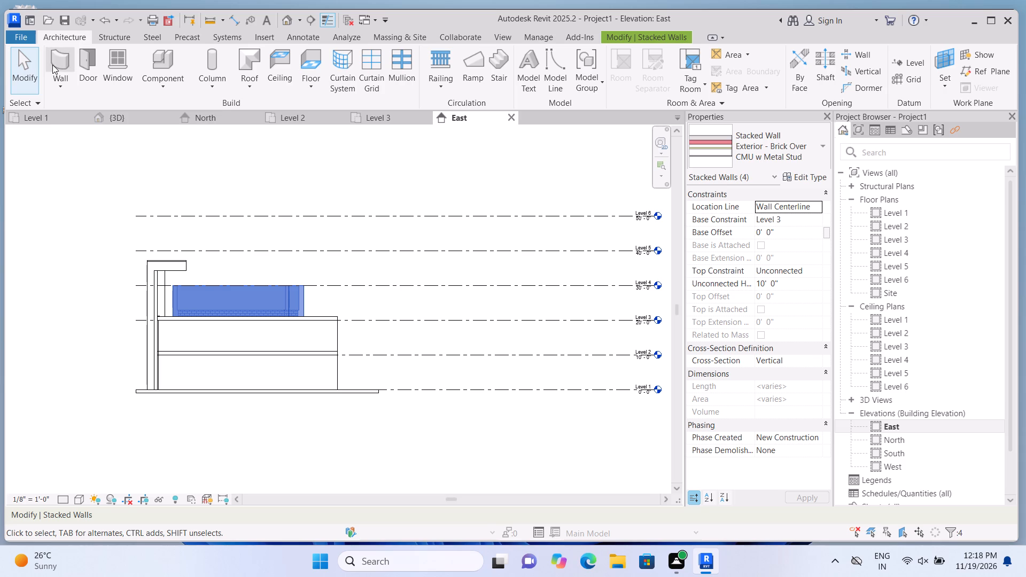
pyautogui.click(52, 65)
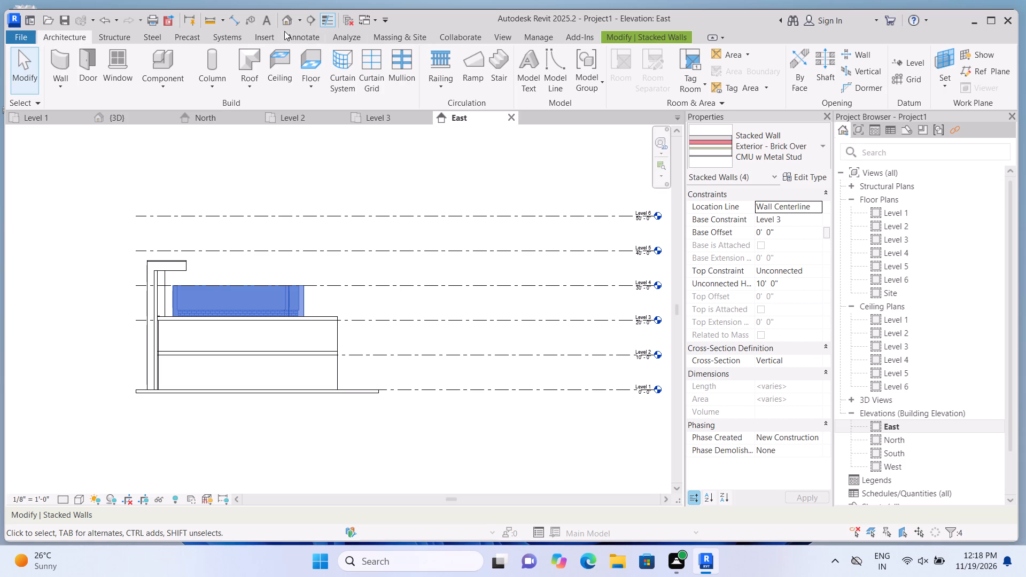
# In the 3D view, delete all four stacked walls of the loop beside the house.
pyautogui.click(284, 28)
pyautogui.click(292, 22)
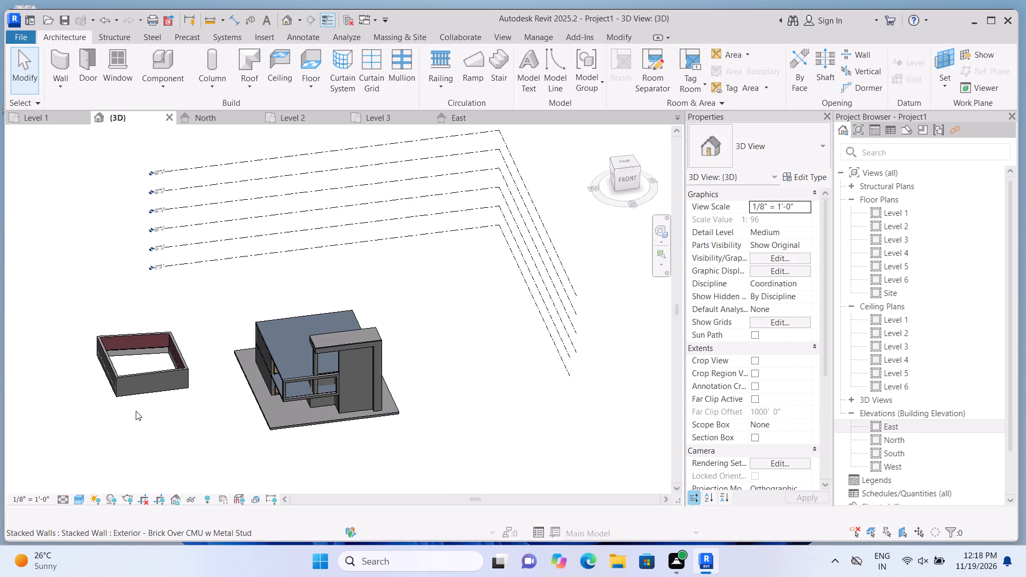
pyautogui.scroll(5, 135, 411)
pyautogui.click(160, 340)
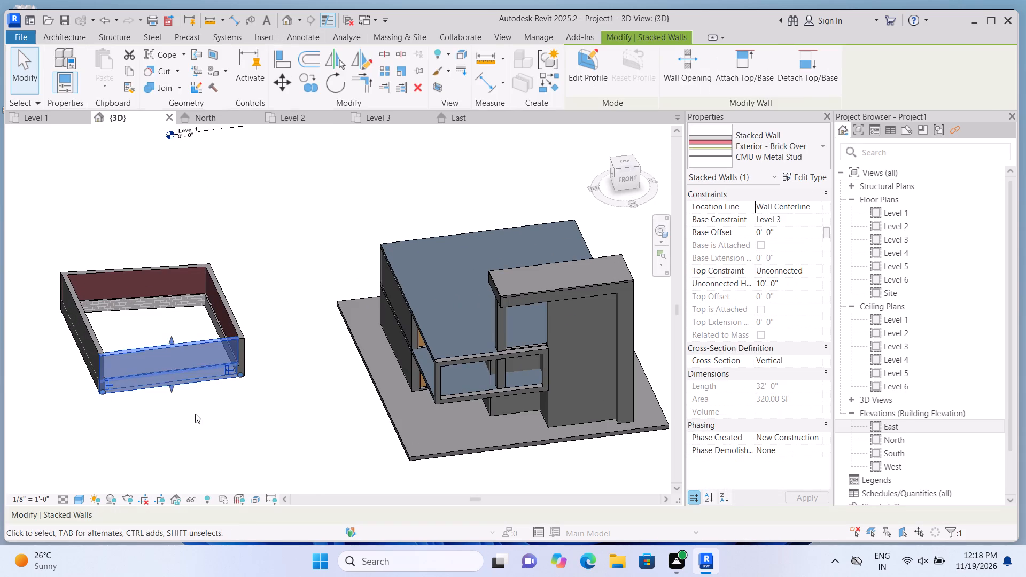
pyautogui.click(195, 414)
pyautogui.click(37, 236)
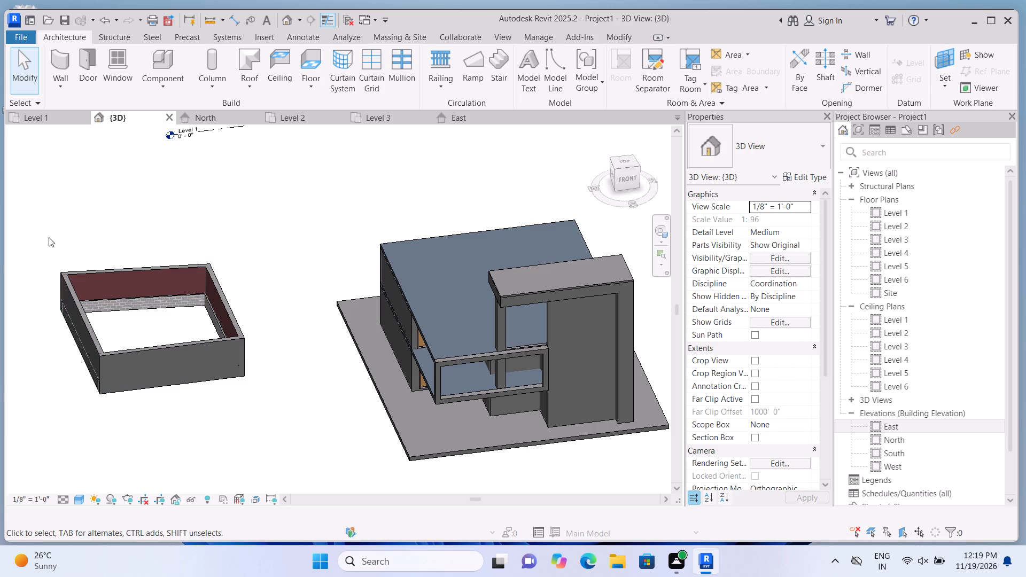
pyautogui.moveTo(32, 250); pyautogui.dragTo(243, 367)
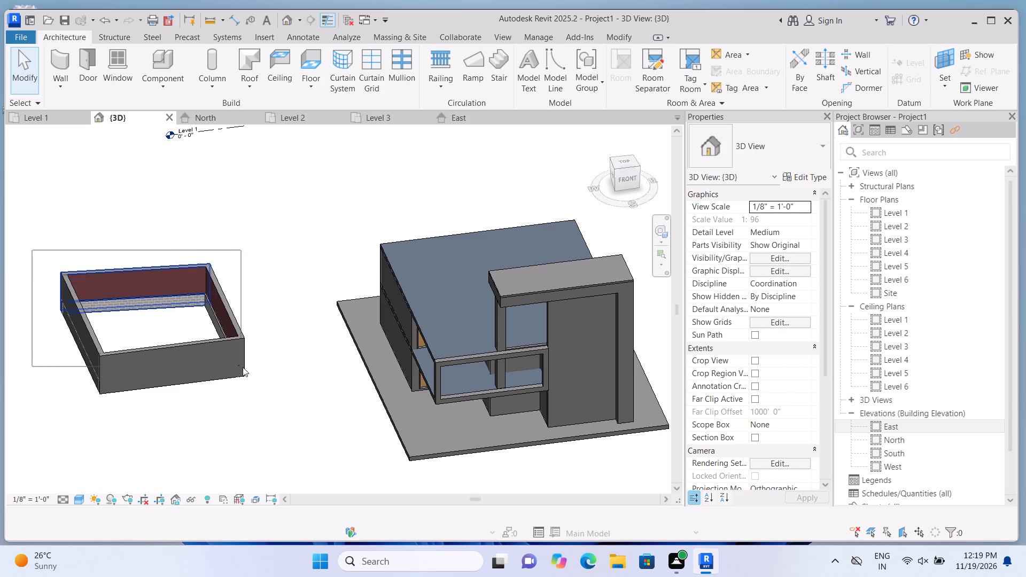
pyautogui.moveTo(243, 367); pyautogui.dragTo(254, 383)
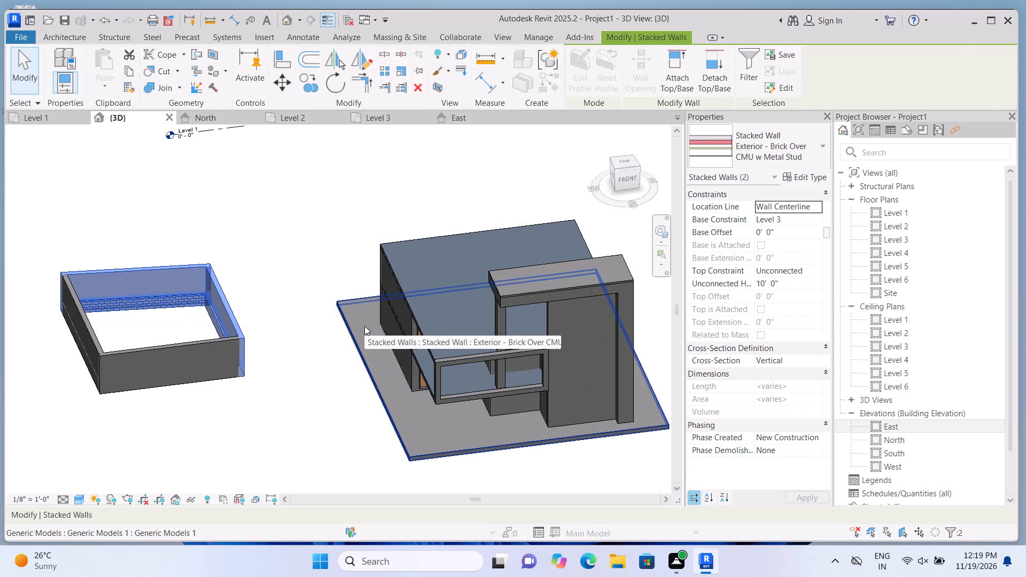
pyautogui.press('Escape')
pyautogui.click(203, 365)
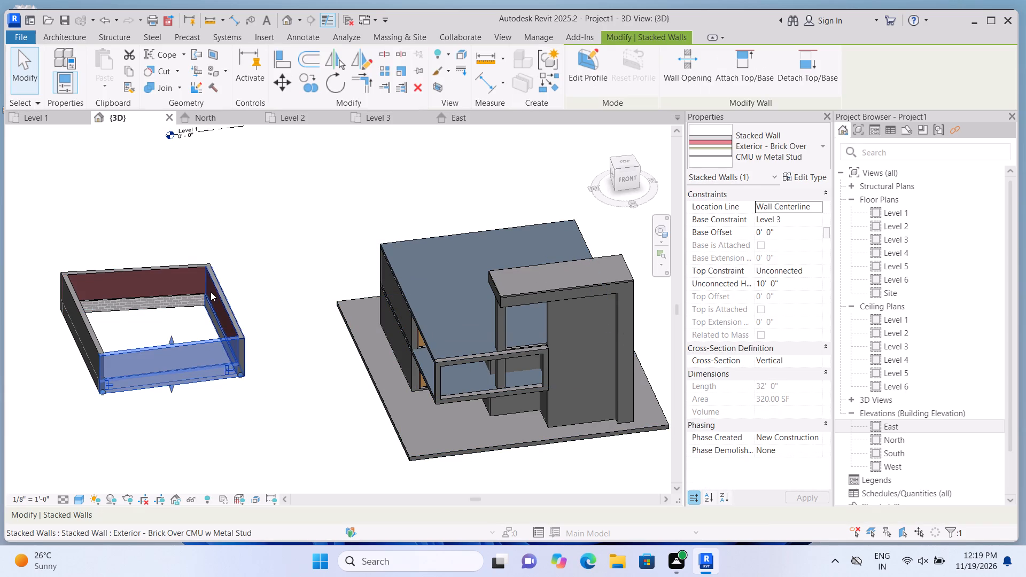
pyautogui.press('Escape')
pyautogui.click(176, 279)
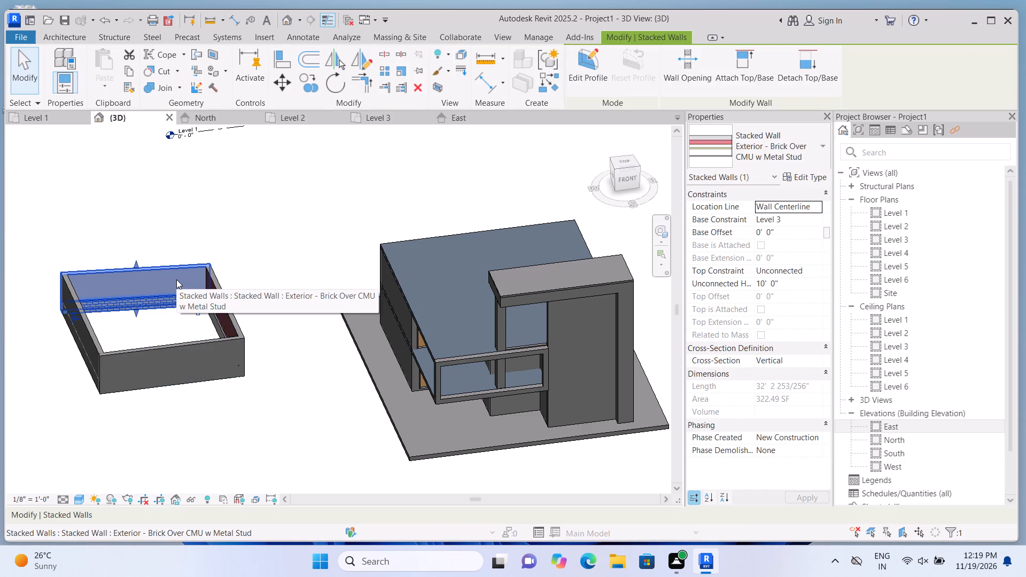
pyautogui.press('Delete')
pyautogui.click(230, 301)
pyautogui.press('Delete')
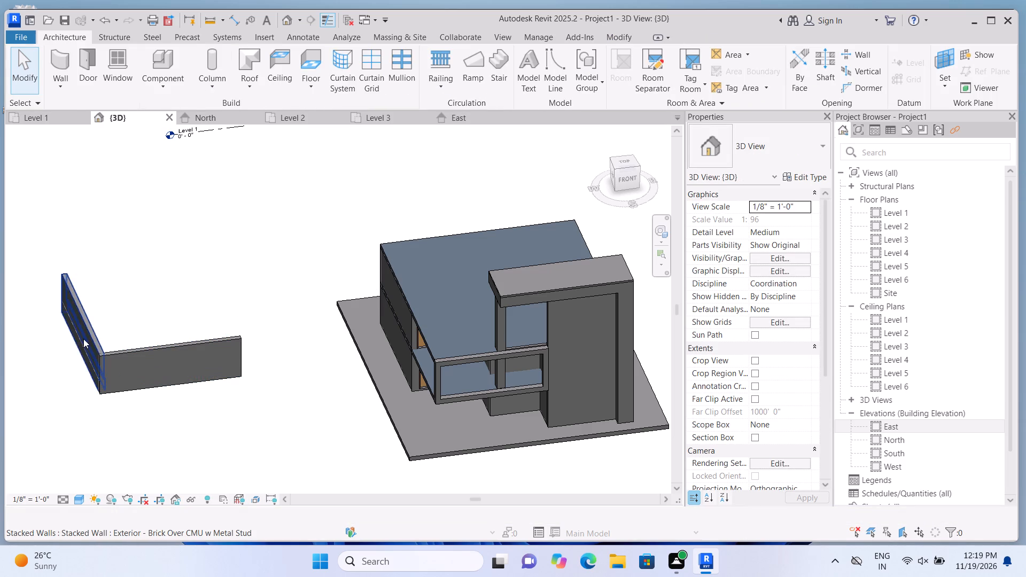
pyautogui.click(83, 339)
pyautogui.press('Delete')
pyautogui.click(154, 355)
pyautogui.press('Delete')
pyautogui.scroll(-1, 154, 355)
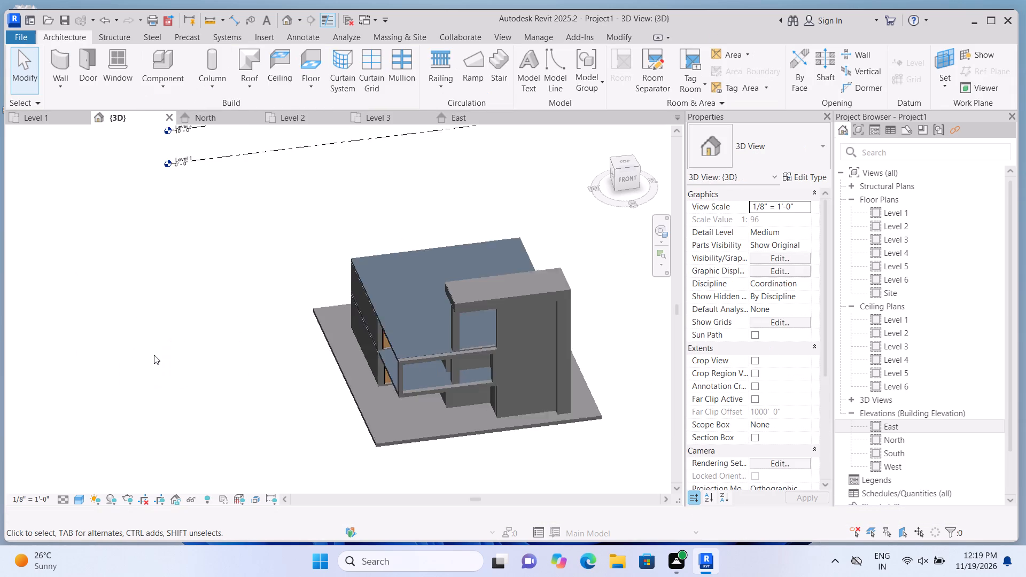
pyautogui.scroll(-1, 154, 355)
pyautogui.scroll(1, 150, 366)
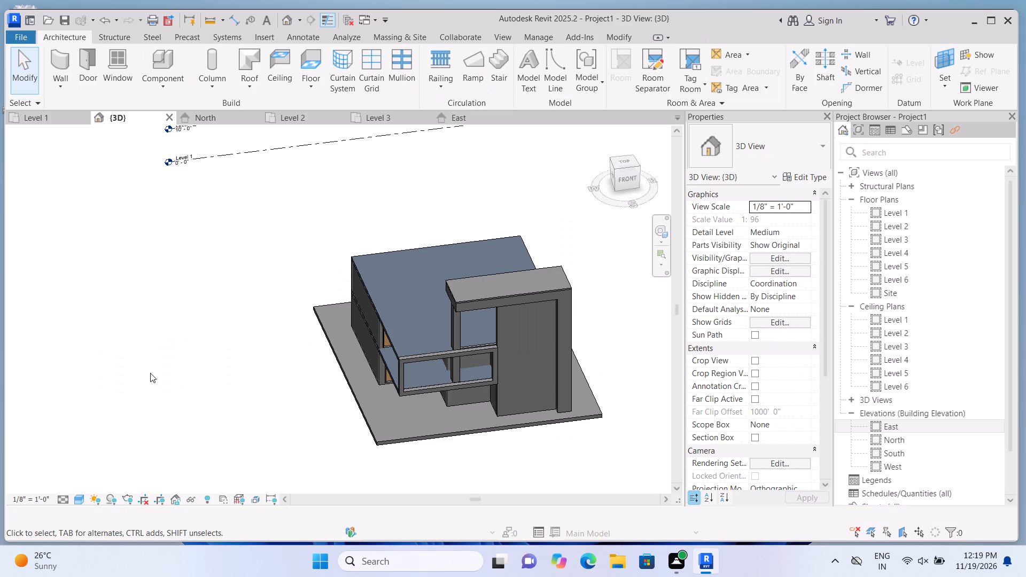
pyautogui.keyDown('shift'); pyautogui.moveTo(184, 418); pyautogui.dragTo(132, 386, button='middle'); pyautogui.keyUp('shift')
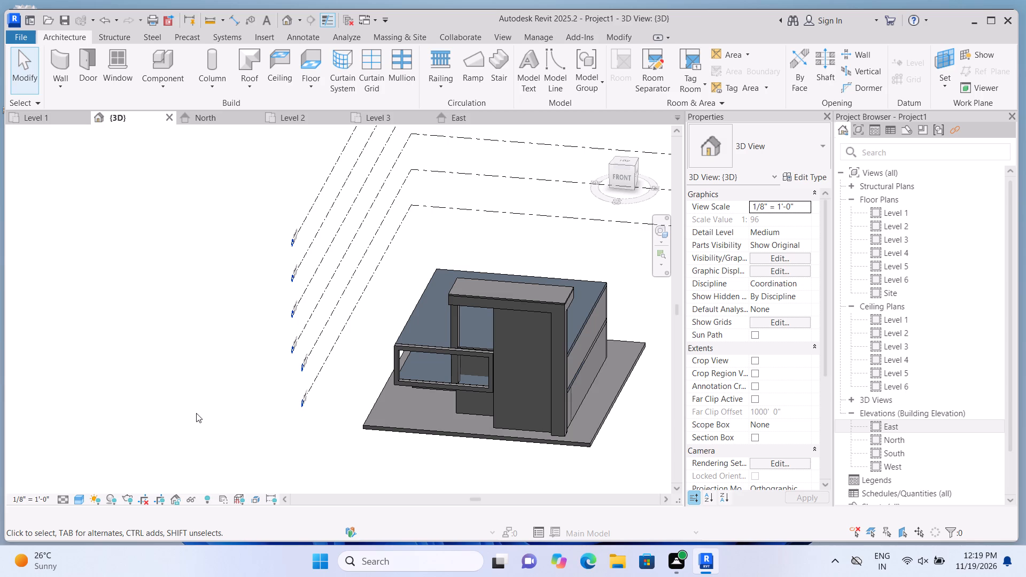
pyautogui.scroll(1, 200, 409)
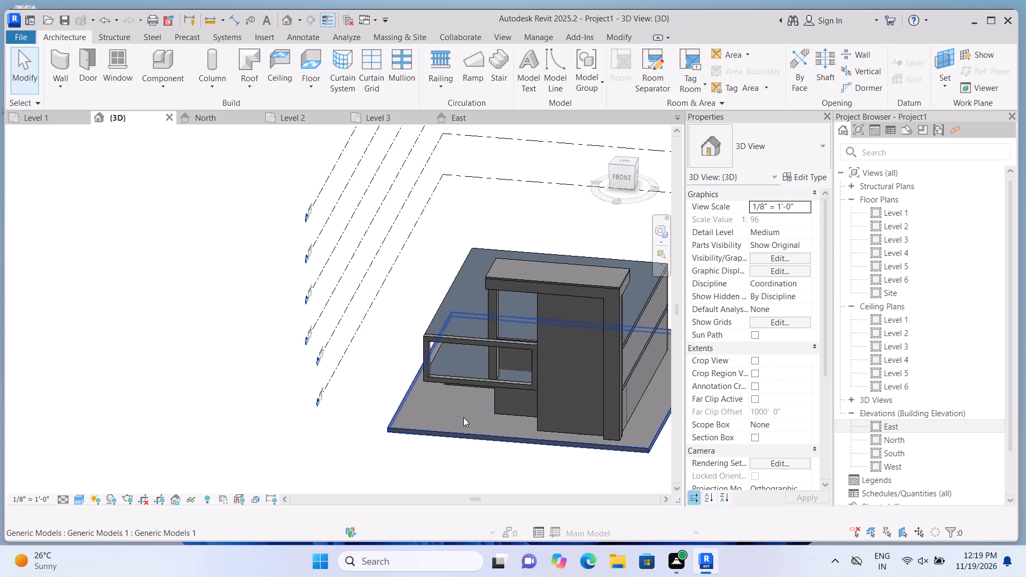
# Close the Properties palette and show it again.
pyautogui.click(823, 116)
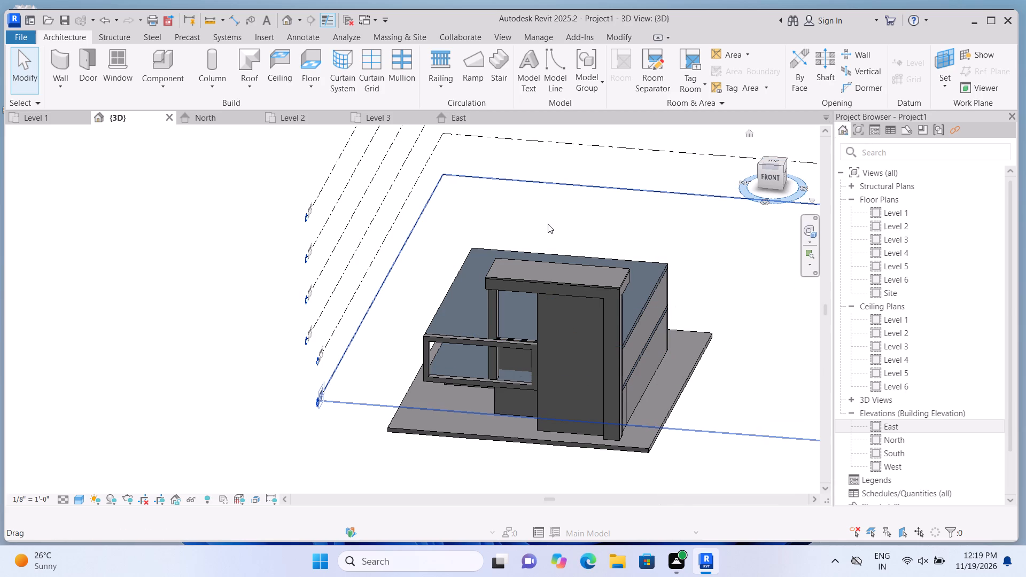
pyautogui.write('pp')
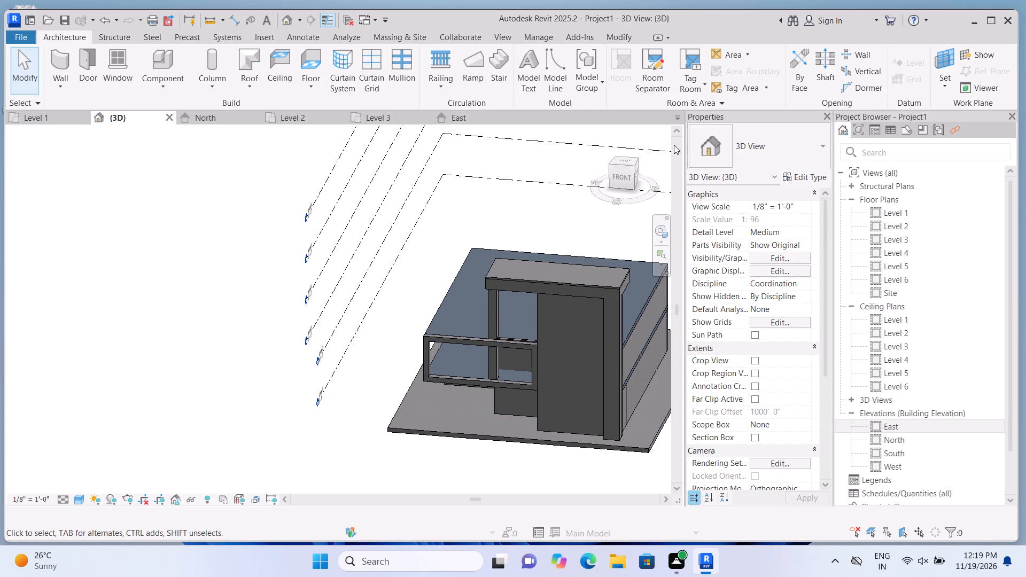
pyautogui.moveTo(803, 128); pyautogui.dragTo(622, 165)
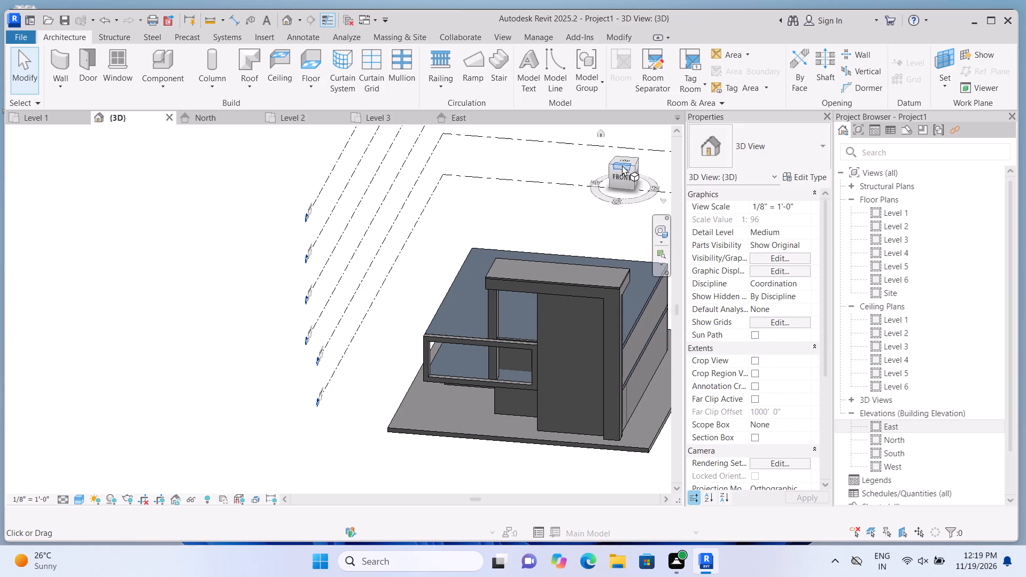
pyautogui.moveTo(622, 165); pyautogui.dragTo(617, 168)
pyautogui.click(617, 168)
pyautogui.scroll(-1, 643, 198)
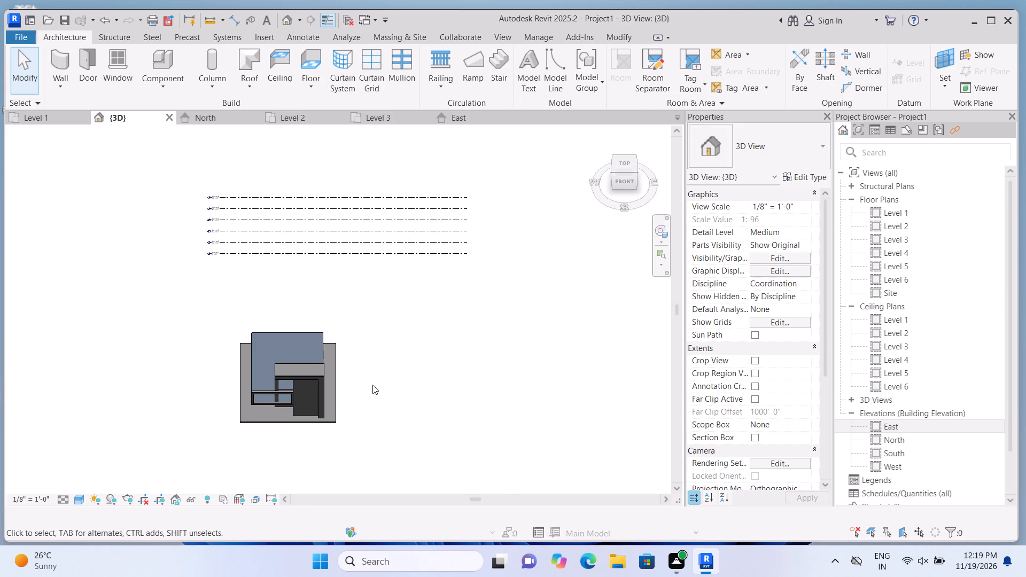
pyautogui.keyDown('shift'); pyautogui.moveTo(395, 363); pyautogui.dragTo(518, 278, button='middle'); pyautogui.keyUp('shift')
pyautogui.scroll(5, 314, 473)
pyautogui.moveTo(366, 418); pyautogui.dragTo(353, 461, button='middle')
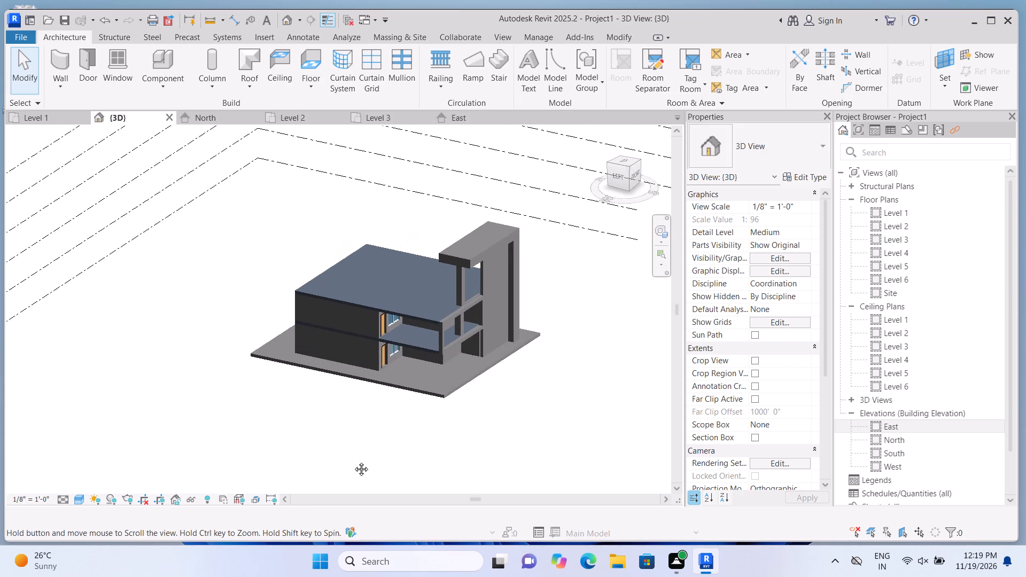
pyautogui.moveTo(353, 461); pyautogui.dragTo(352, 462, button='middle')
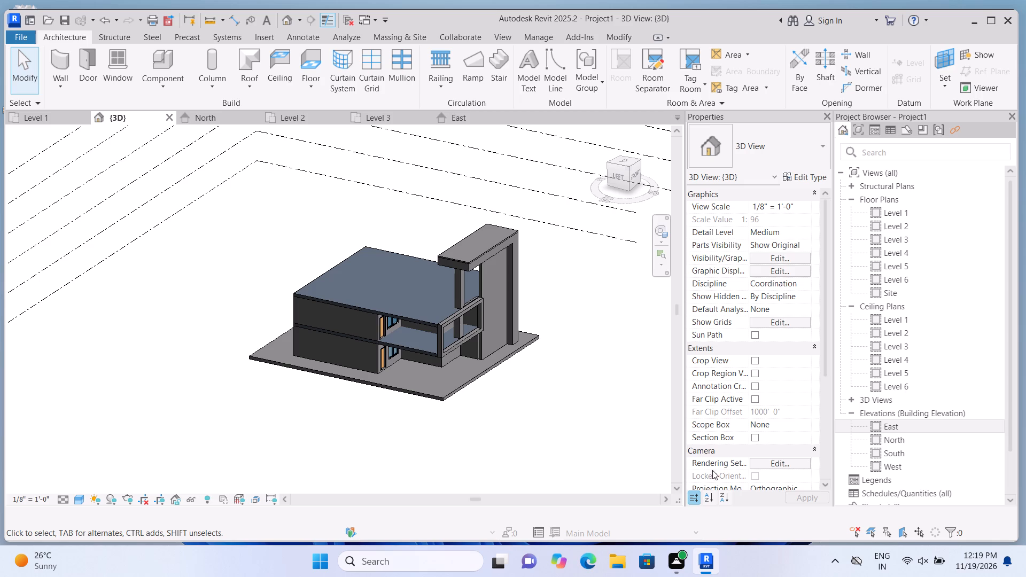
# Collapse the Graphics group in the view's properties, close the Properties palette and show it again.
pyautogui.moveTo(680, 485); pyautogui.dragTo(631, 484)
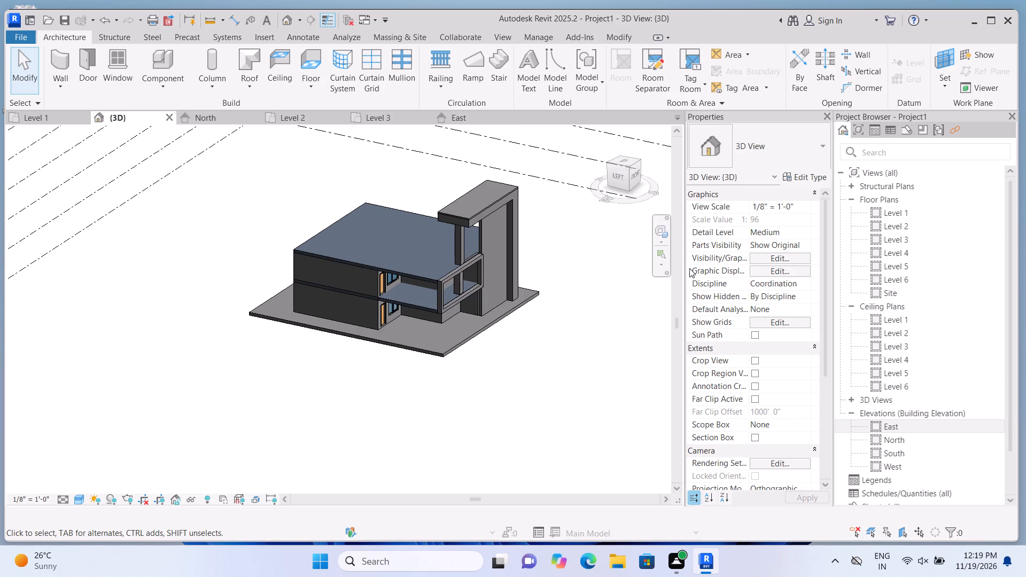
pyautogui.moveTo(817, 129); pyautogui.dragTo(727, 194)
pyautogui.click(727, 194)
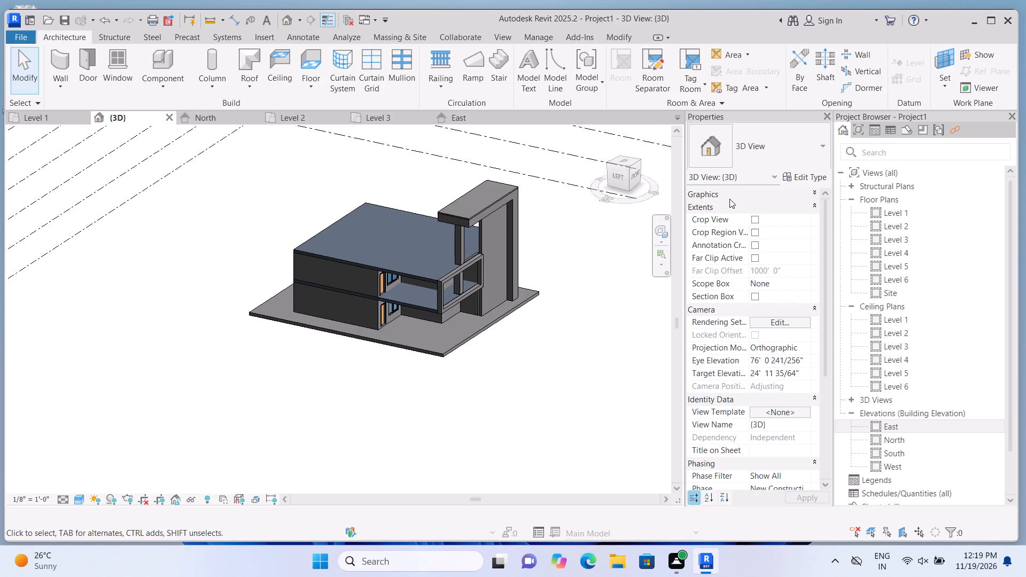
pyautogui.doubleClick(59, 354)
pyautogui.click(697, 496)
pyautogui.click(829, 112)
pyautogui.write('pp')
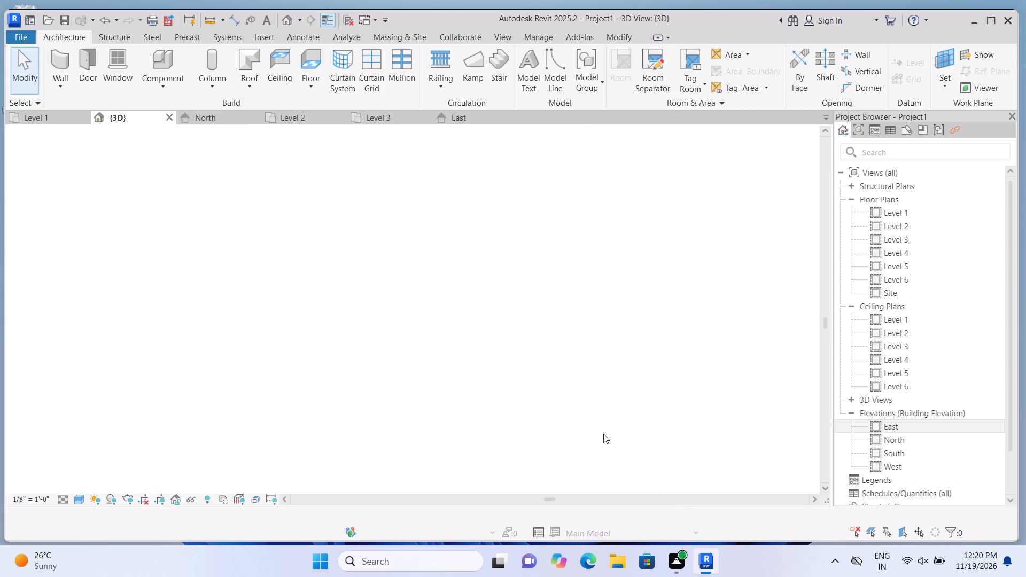
# Open the in-place facade frame at the front of the house for in-place editing.
pyautogui.scroll(-2, 623, 444)
pyautogui.scroll(4, 578, 456)
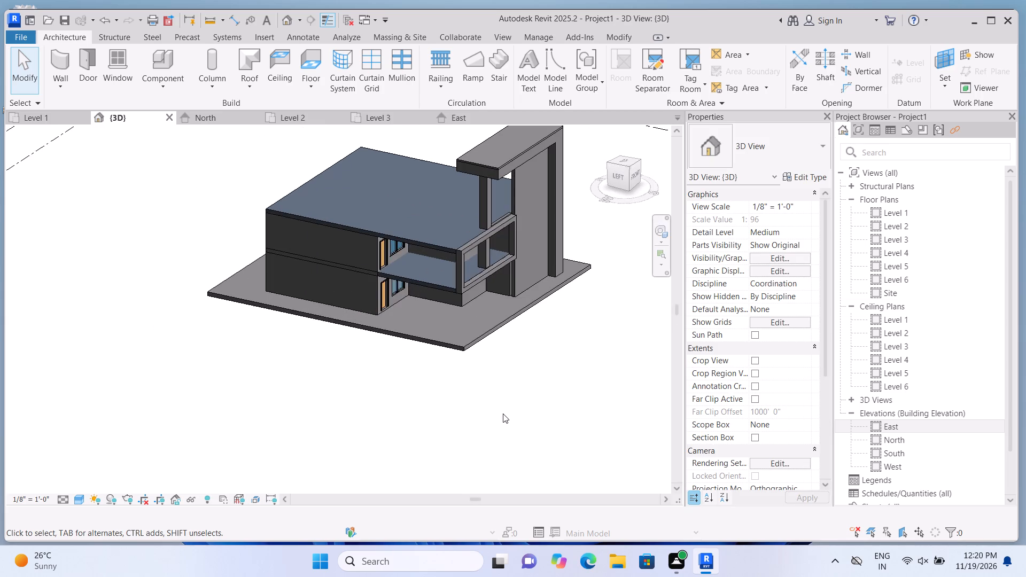
pyautogui.keyDown('shift'); pyautogui.moveTo(506, 406); pyautogui.dragTo(454, 406, button='middle'); pyautogui.keyUp('shift')
pyautogui.keyDown('shift'); pyautogui.scroll(1, 397, 415); pyautogui.keyUp('shift')
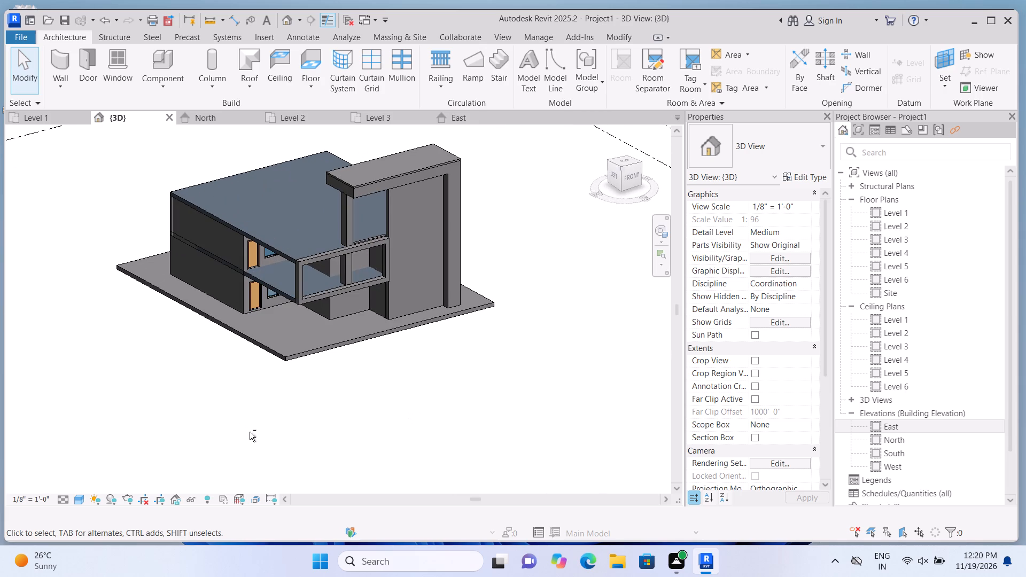
pyautogui.scroll(4, 296, 404)
pyautogui.moveTo(320, 374); pyautogui.dragTo(322, 481, button='middle')
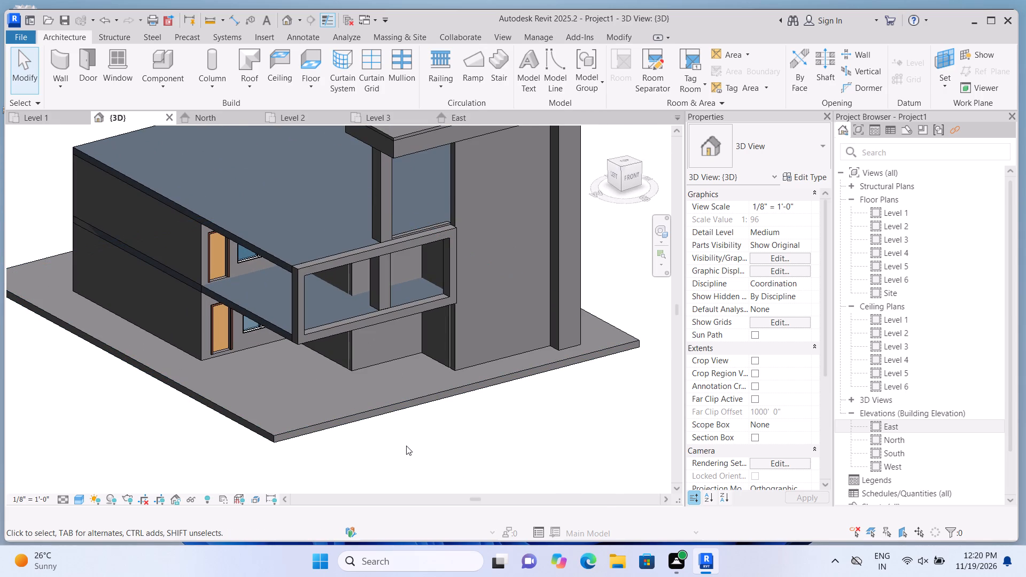
pyautogui.scroll(1, 439, 427)
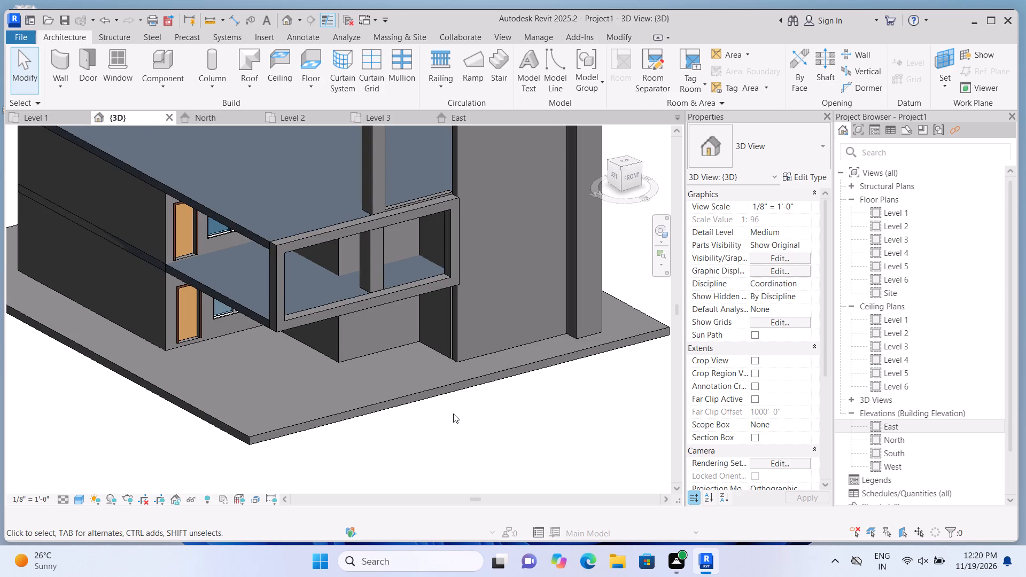
pyautogui.click(421, 196)
pyautogui.click(580, 78)
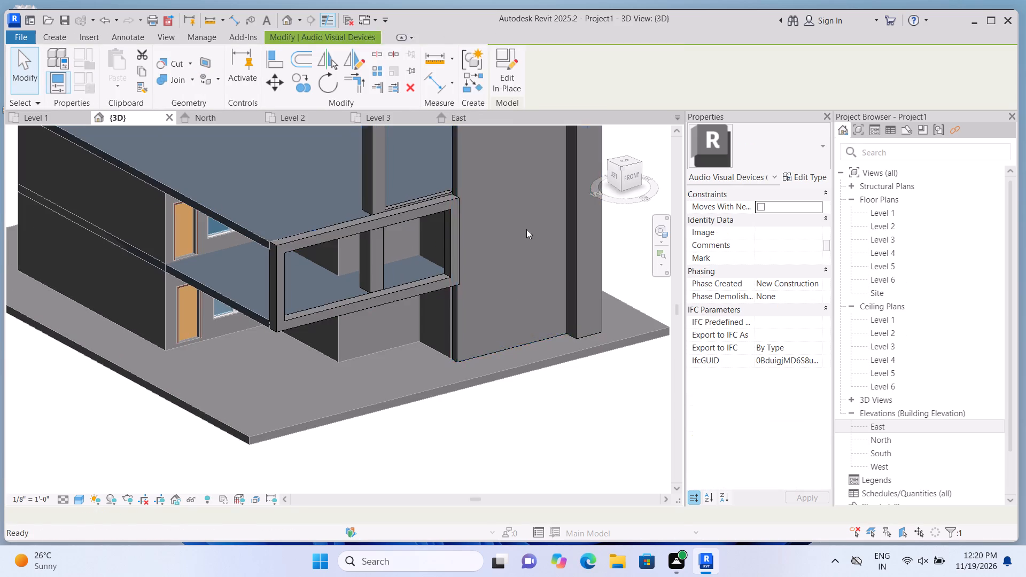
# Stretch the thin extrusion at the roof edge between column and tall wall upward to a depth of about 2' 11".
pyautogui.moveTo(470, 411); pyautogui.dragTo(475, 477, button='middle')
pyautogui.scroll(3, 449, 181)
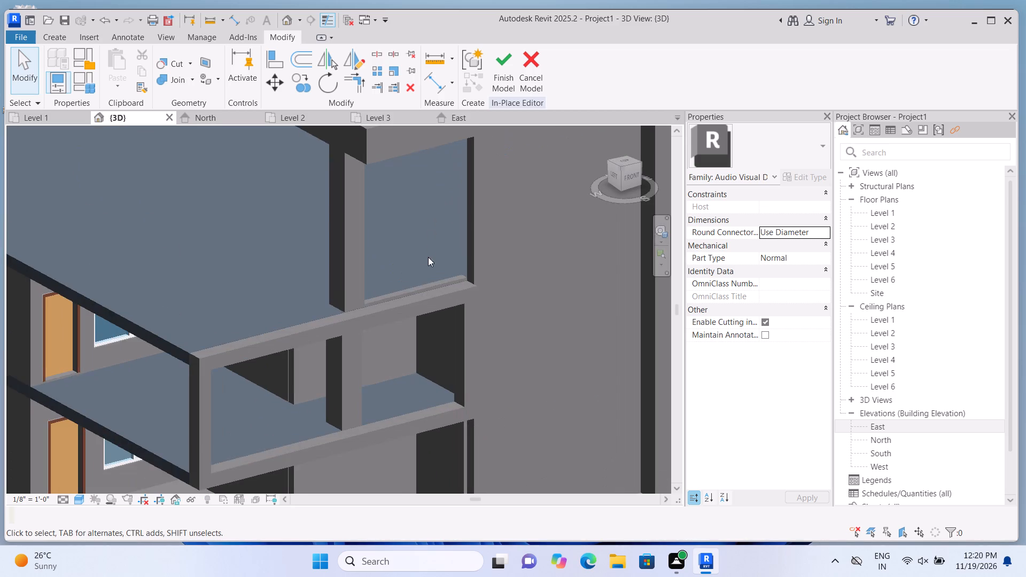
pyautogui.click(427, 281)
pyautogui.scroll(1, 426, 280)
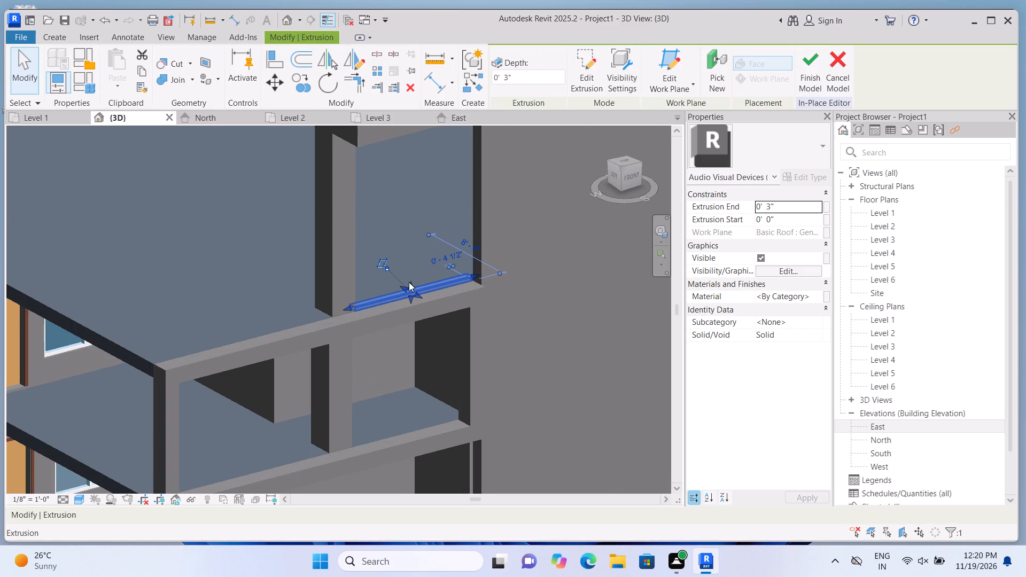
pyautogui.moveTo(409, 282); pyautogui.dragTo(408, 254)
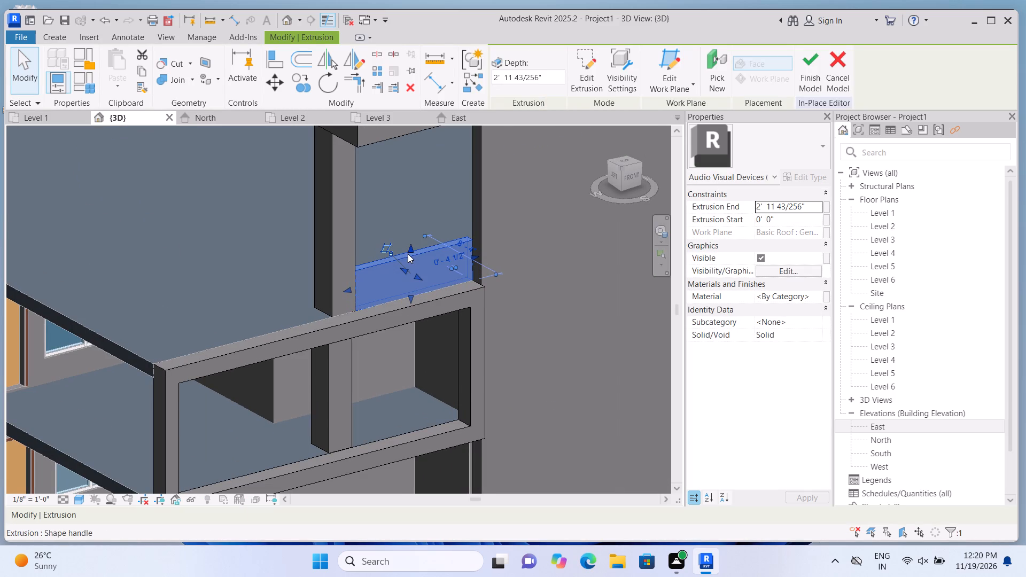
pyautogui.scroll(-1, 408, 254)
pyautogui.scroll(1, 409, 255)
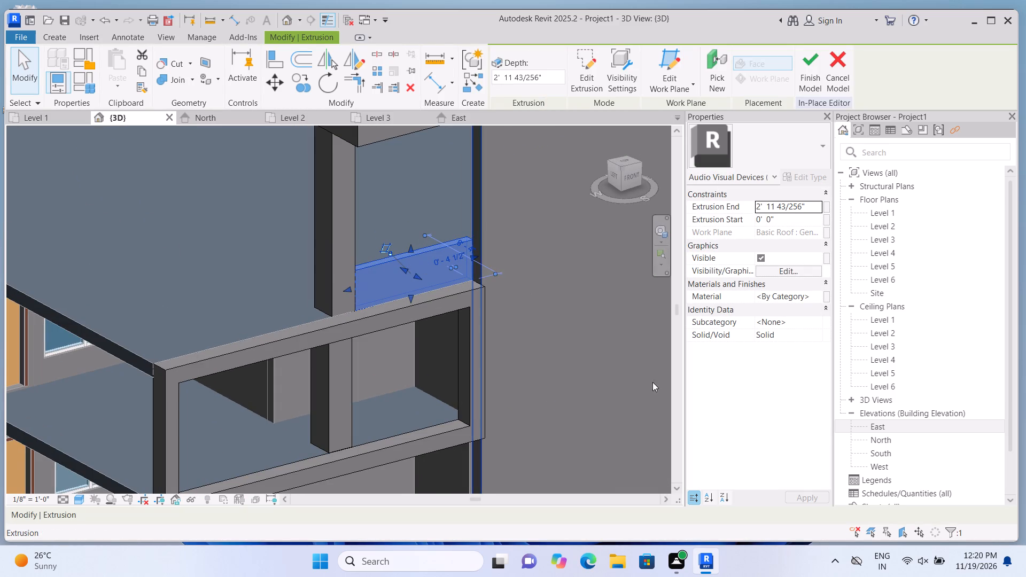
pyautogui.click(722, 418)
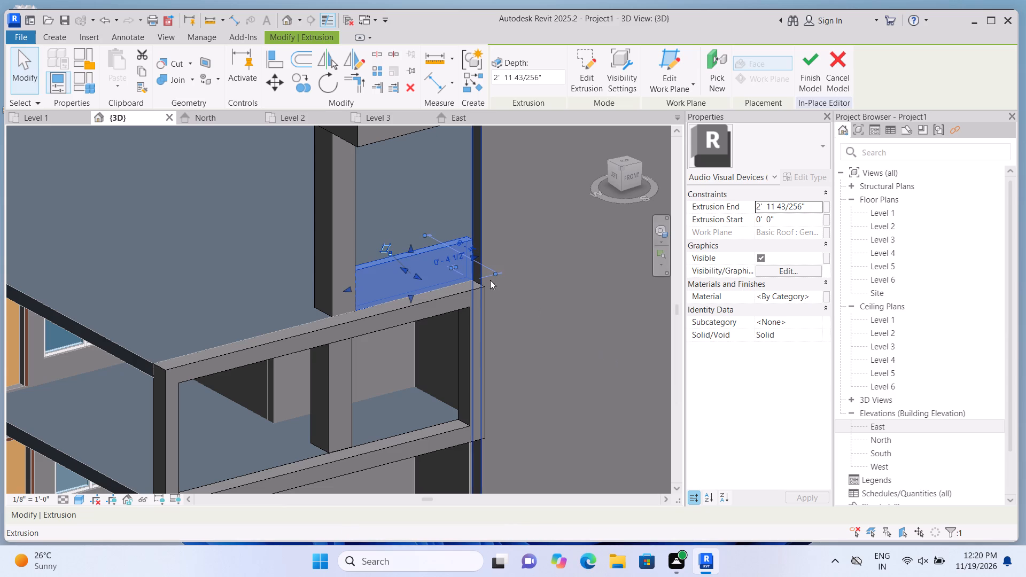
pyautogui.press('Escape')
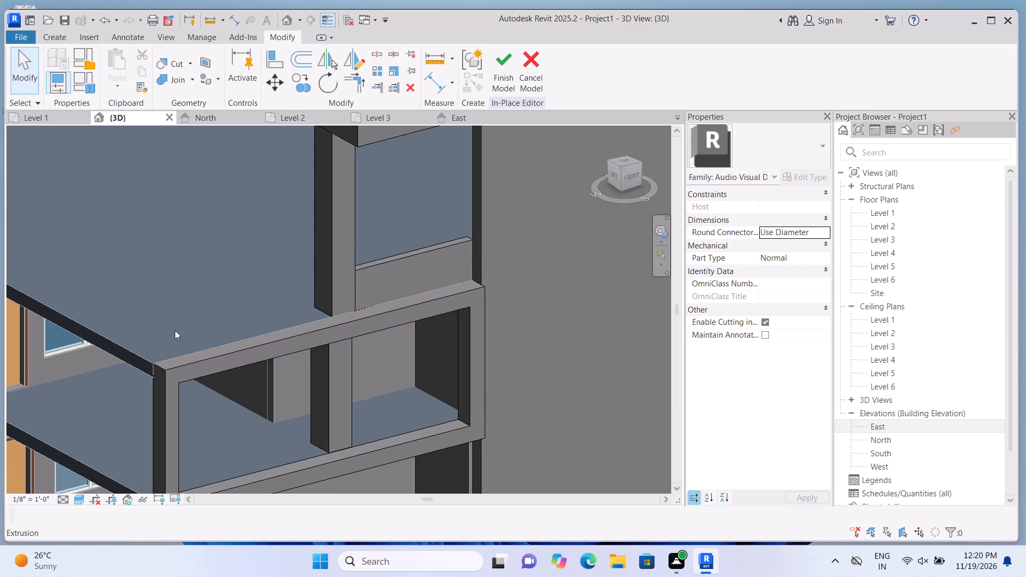
# Delete the low panel extrusion at the roof edge between the column and the tall wall.
pyautogui.keyDown('shift'); pyautogui.moveTo(176, 332); pyautogui.dragTo(204, 350, button='middle'); pyautogui.keyUp('shift')
pyautogui.scroll(-1, 217, 355)
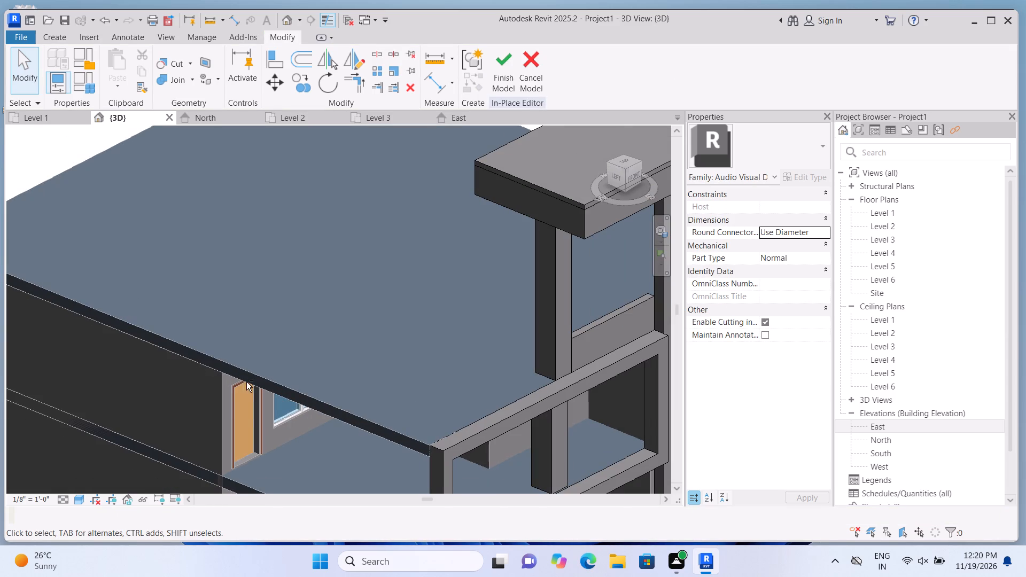
pyautogui.scroll(-1, 265, 414)
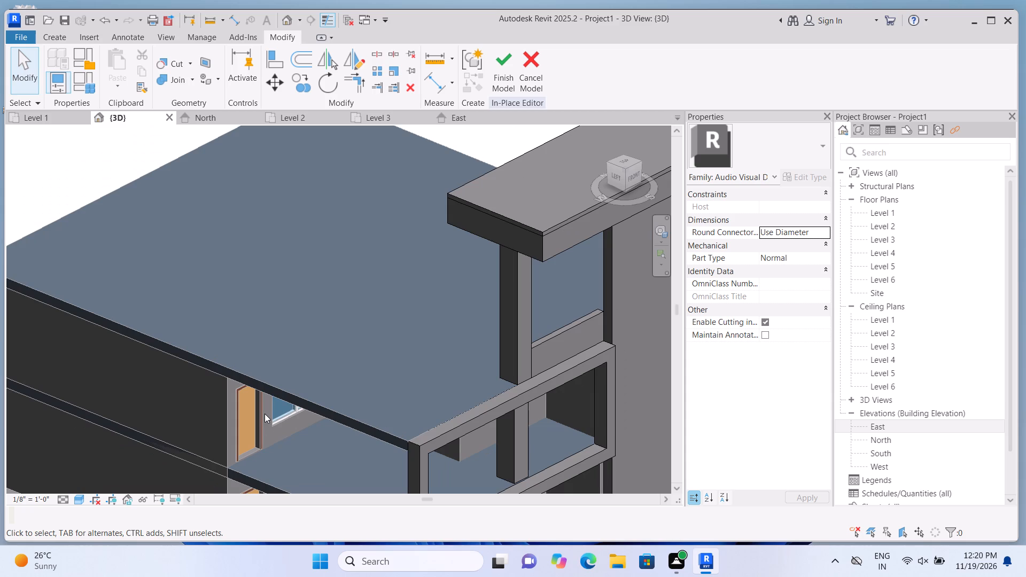
pyautogui.click(593, 336)
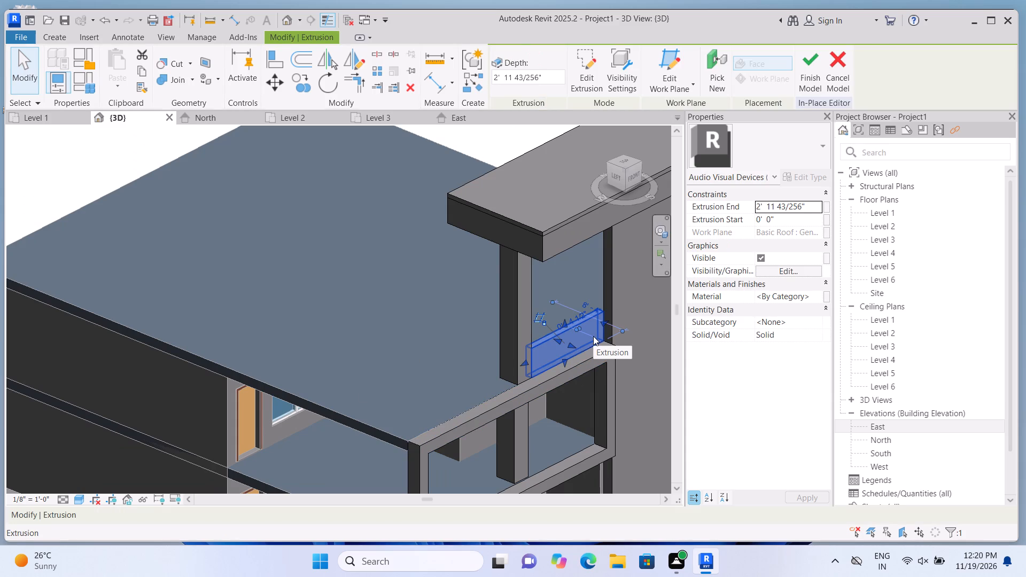
pyautogui.press('Delete')
# Examine the facade frame and its junctions with the roof and tall wall from the front, side and back.
pyautogui.scroll(-2, 587, 340)
pyautogui.moveTo(546, 347); pyautogui.dragTo(522, 337, button='middle')
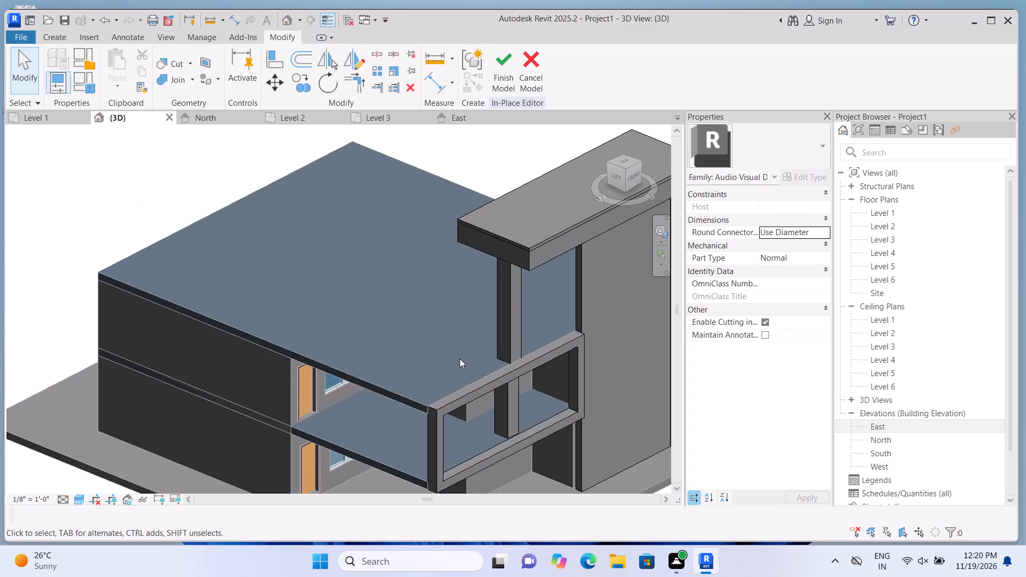
pyautogui.moveTo(458, 358); pyautogui.dragTo(424, 291, button='middle')
pyautogui.moveTo(261, 407); pyautogui.dragTo(296, 473, button='middle')
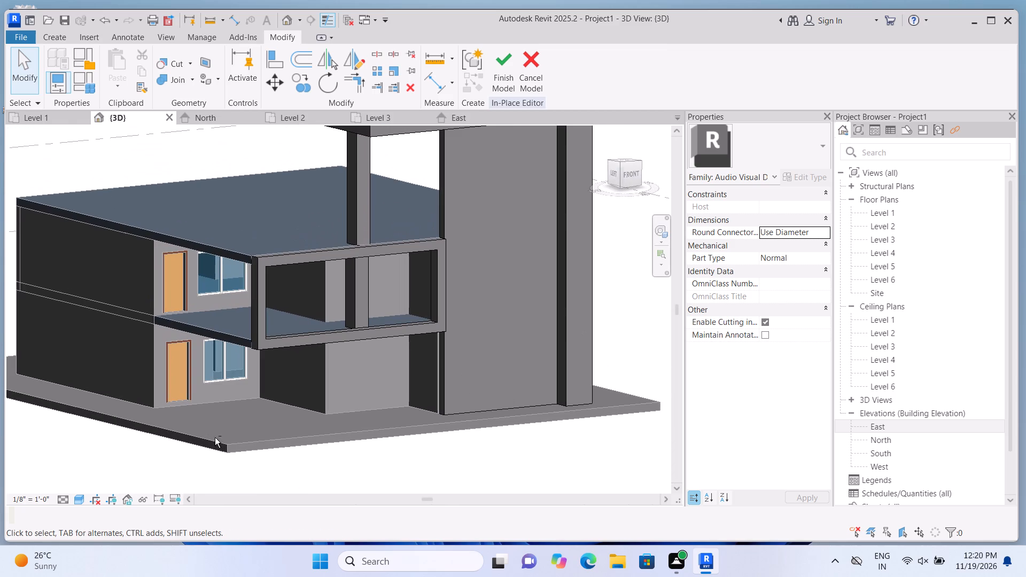
pyautogui.scroll(-1, 278, 467)
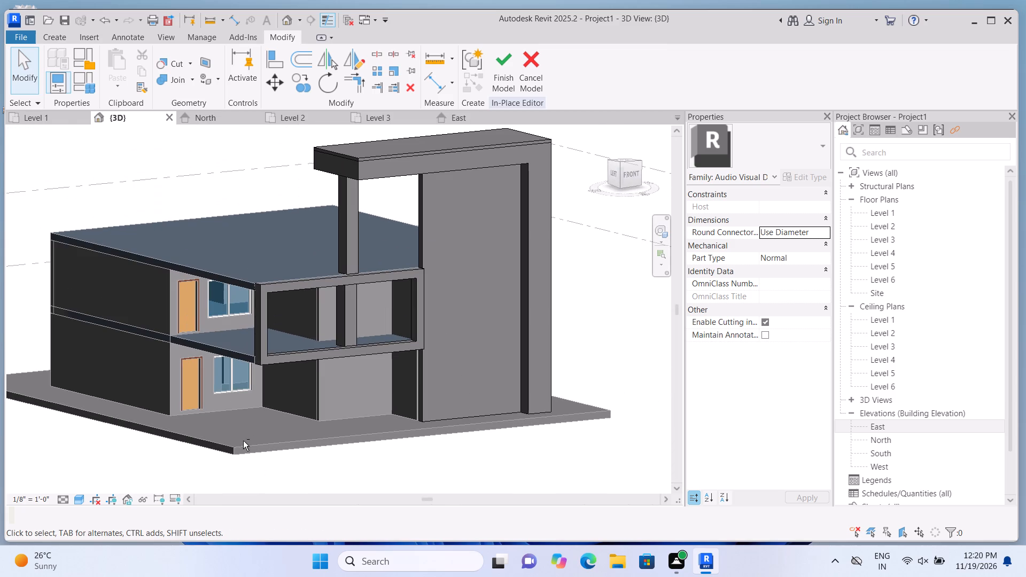
pyautogui.keyDown('shift'); pyautogui.moveTo(250, 433); pyautogui.dragTo(318, 464, button='middle'); pyautogui.keyUp('shift')
pyautogui.moveTo(314, 441); pyautogui.dragTo(94, 440, button='middle')
pyautogui.scroll(4, 493, 295)
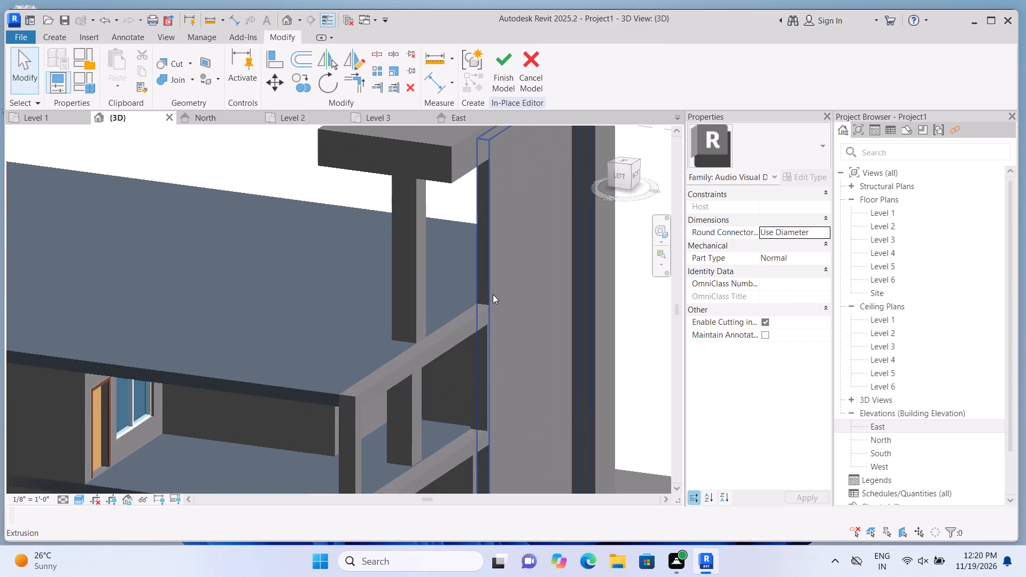
pyautogui.scroll(4, 493, 294)
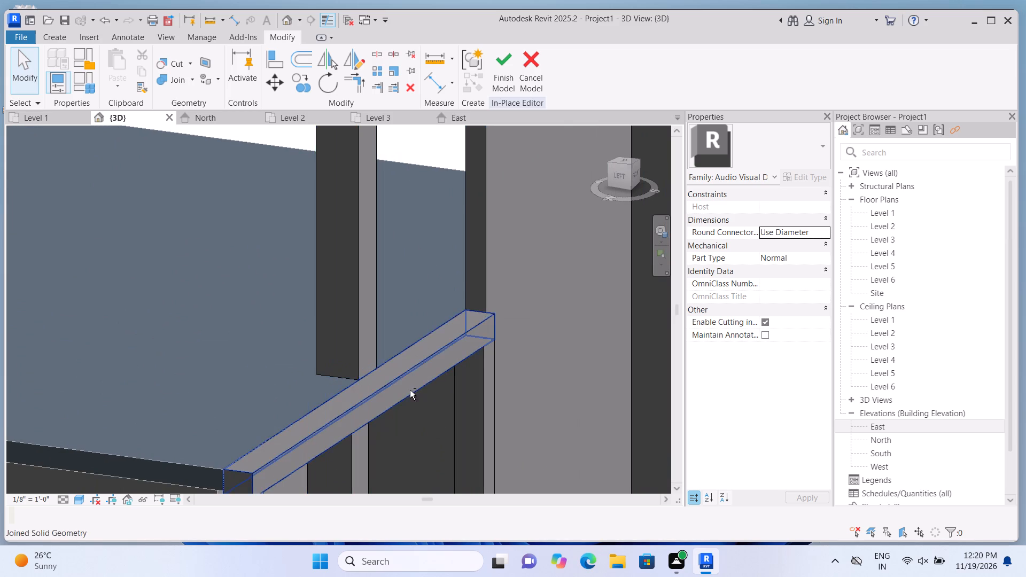
pyautogui.scroll(-6, 400, 376)
pyautogui.keyDown('shift'); pyautogui.moveTo(299, 420); pyautogui.dragTo(340, 432, button='middle'); pyautogui.keyUp('shift')
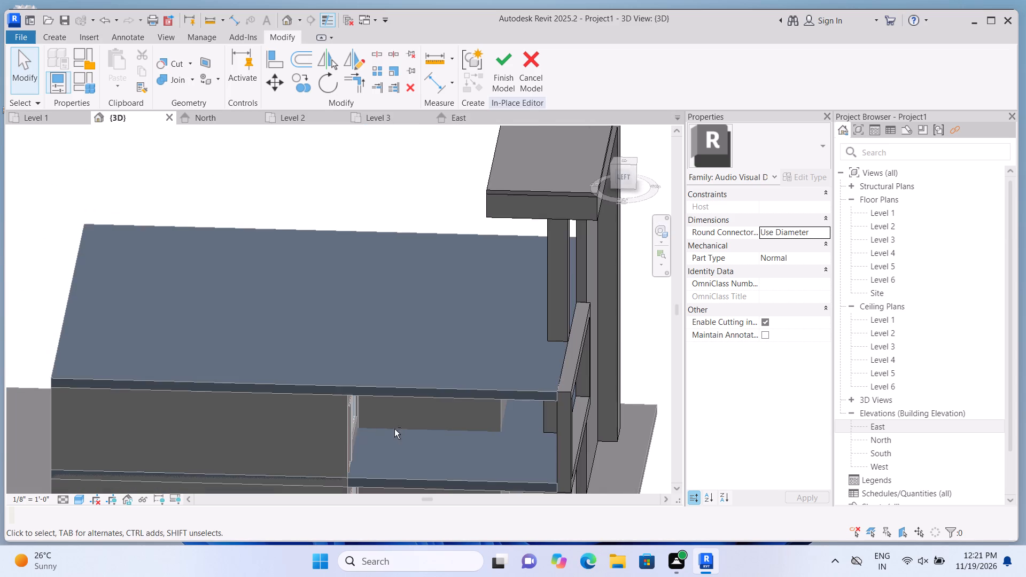
pyautogui.keyDown('shift'); pyautogui.moveTo(414, 429); pyautogui.dragTo(430, 426, button='middle'); pyautogui.keyUp('shift')
pyautogui.scroll(-2, 387, 393)
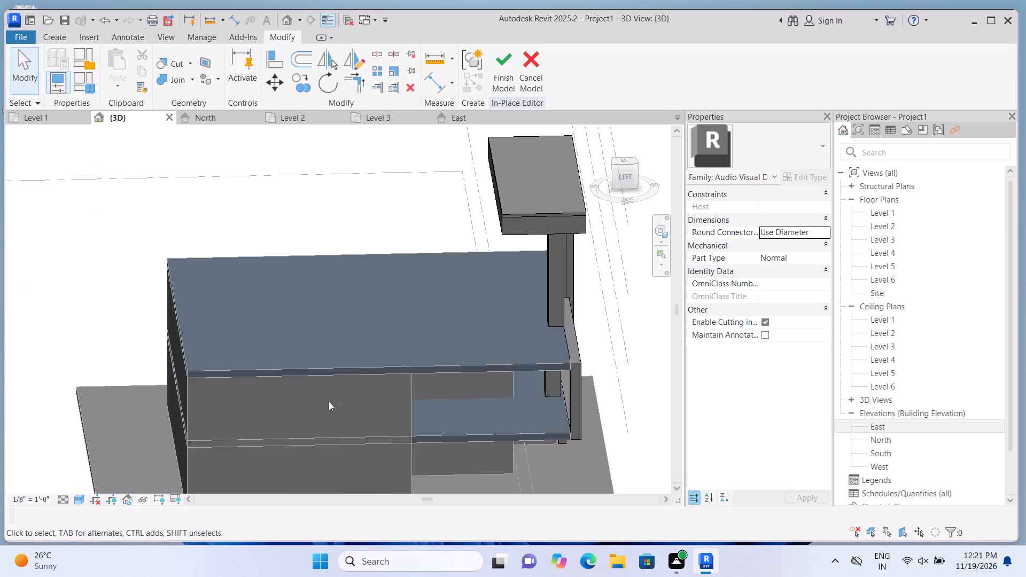
pyautogui.scroll(1, 263, 431)
pyautogui.keyDown('shift'); pyautogui.moveTo(263, 386); pyautogui.dragTo(284, 395, button='middle'); pyautogui.keyUp('shift')
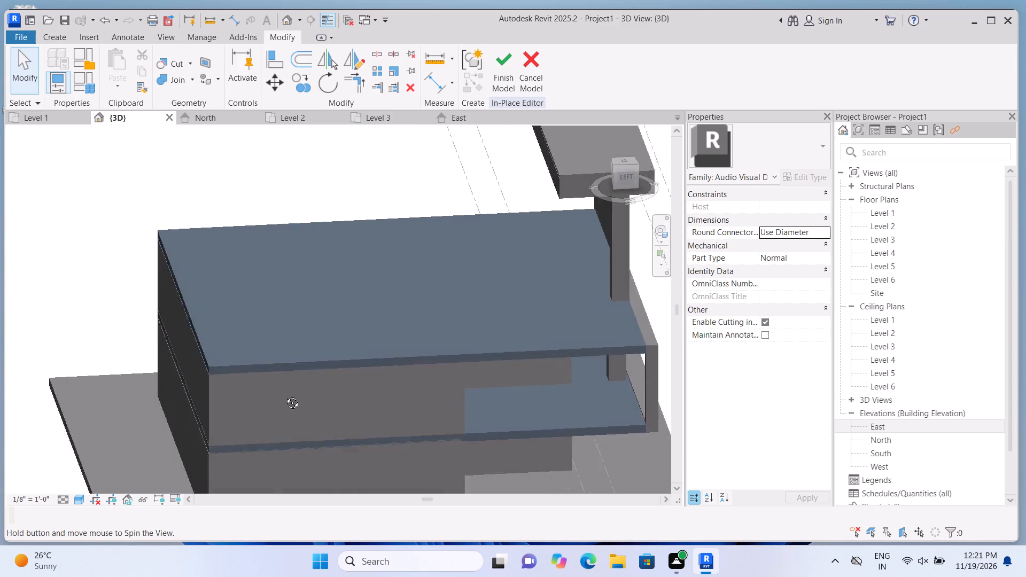
pyautogui.keyDown('shift'); pyautogui.moveTo(284, 395); pyautogui.dragTo(418, 380, button='middle'); pyautogui.keyUp('shift')
pyautogui.middleClick(261, 340)
pyautogui.moveTo(264, 369); pyautogui.dragTo(280, 482, button='middle')
pyautogui.moveTo(285, 487); pyautogui.dragTo(307, 503, button='middle')
pyautogui.scroll(-3, 317, 368)
pyautogui.scroll(1, 378, 279)
pyautogui.keyDown('shift'); pyautogui.moveTo(416, 316); pyautogui.dragTo(382, 326, button='middle'); pyautogui.keyUp('shift')
pyautogui.keyDown('shift'); pyautogui.moveTo(410, 317); pyautogui.dragTo(382, 326); pyautogui.keyUp('shift')
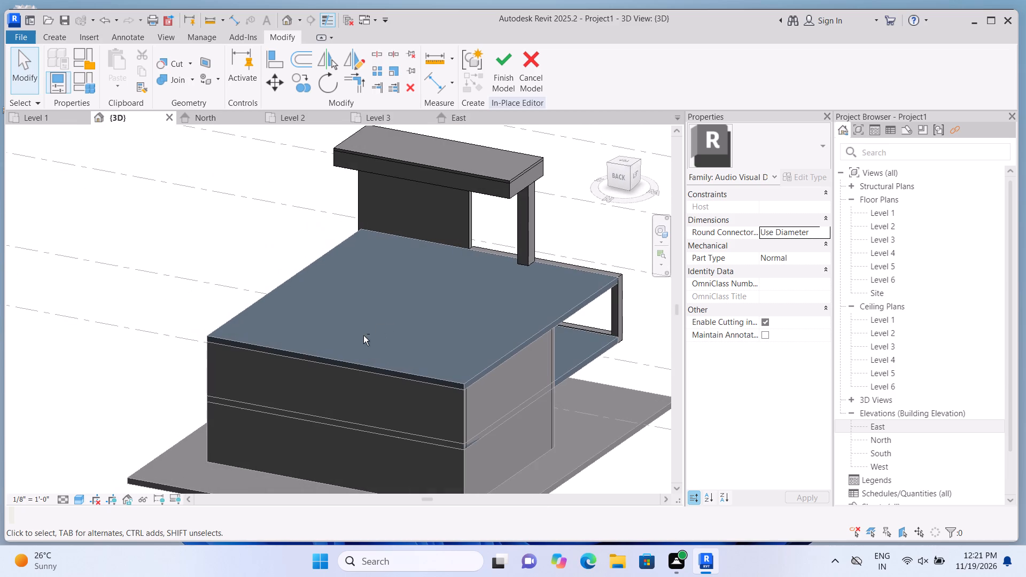
pyautogui.keyDown('shift'); pyautogui.moveTo(410, 377); pyautogui.dragTo(374, 384); pyautogui.keyUp('shift')
pyautogui.keyDown('shift'); pyautogui.moveTo(410, 377); pyautogui.dragTo(386, 383, button='middle'); pyautogui.keyUp('shift')
# Extrude a small rectangle 3" deep on the roof surface, starting at the tall wall's corner beside the roof-edge opening.
pyautogui.scroll(4, 507, 277)
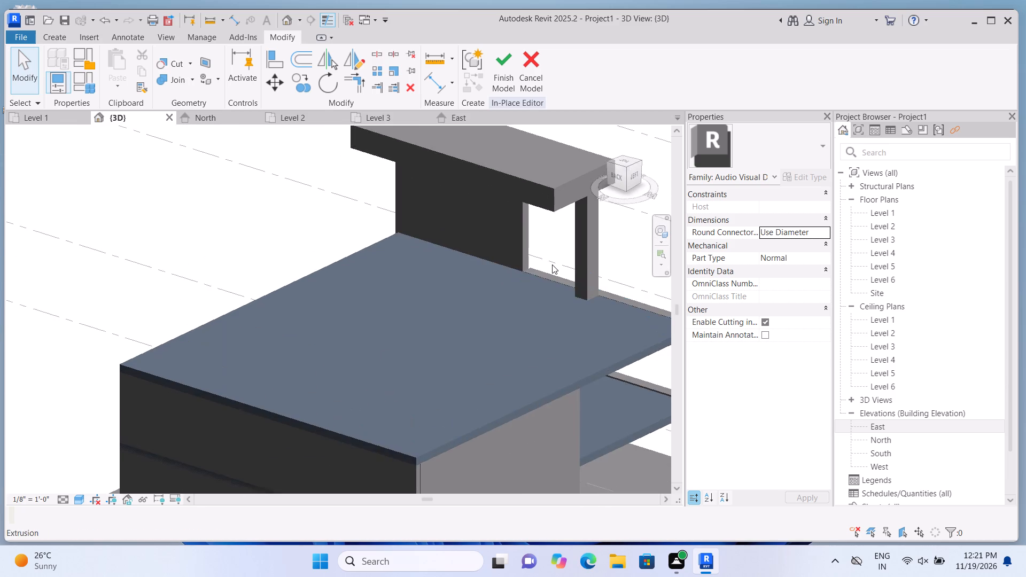
pyautogui.scroll(7, 552, 264)
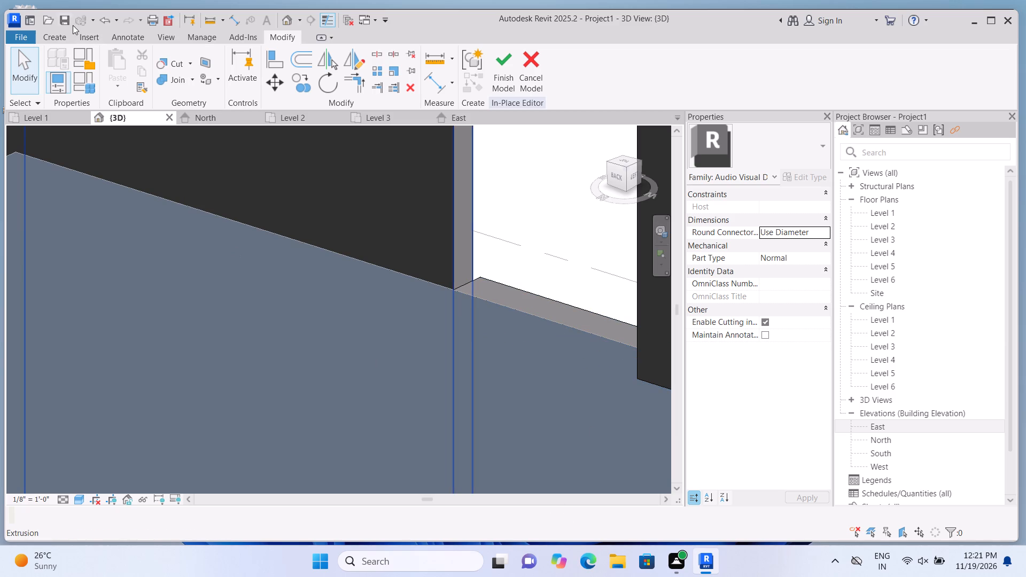
pyautogui.click(49, 38)
pyautogui.click(126, 60)
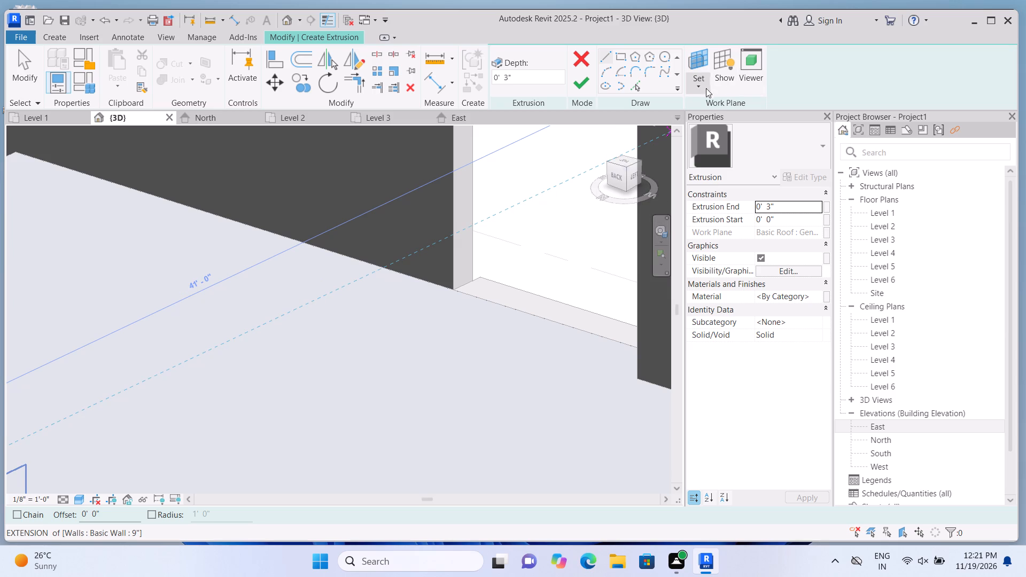
pyautogui.click(701, 90)
pyautogui.click(717, 138)
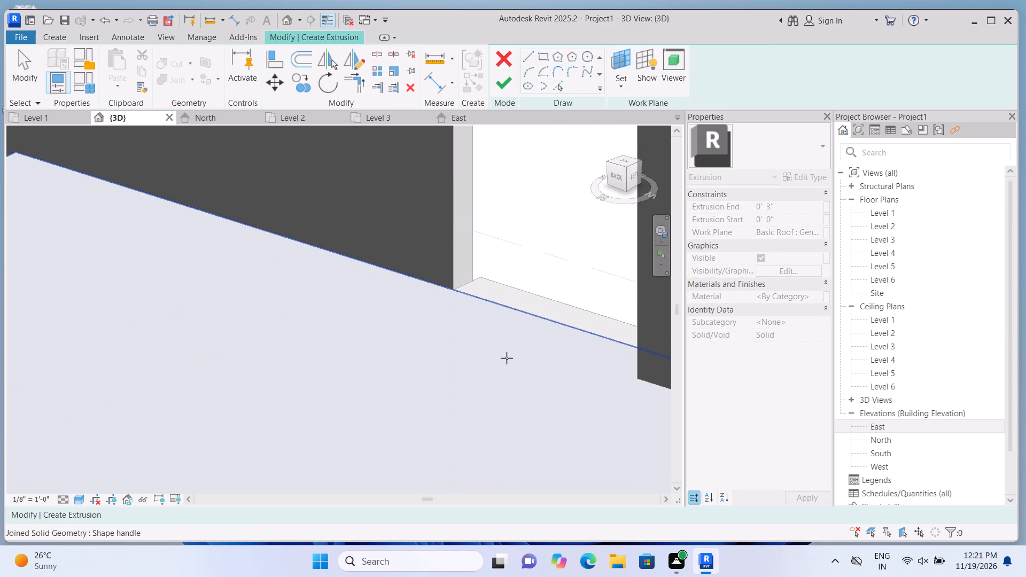
pyautogui.click(507, 358)
pyautogui.click(623, 55)
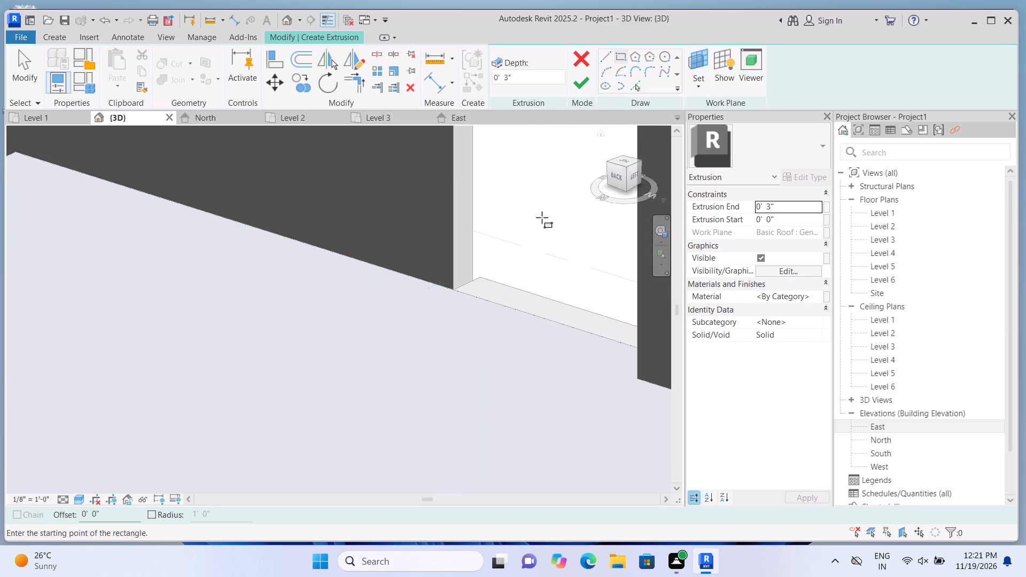
pyautogui.click(454, 289)
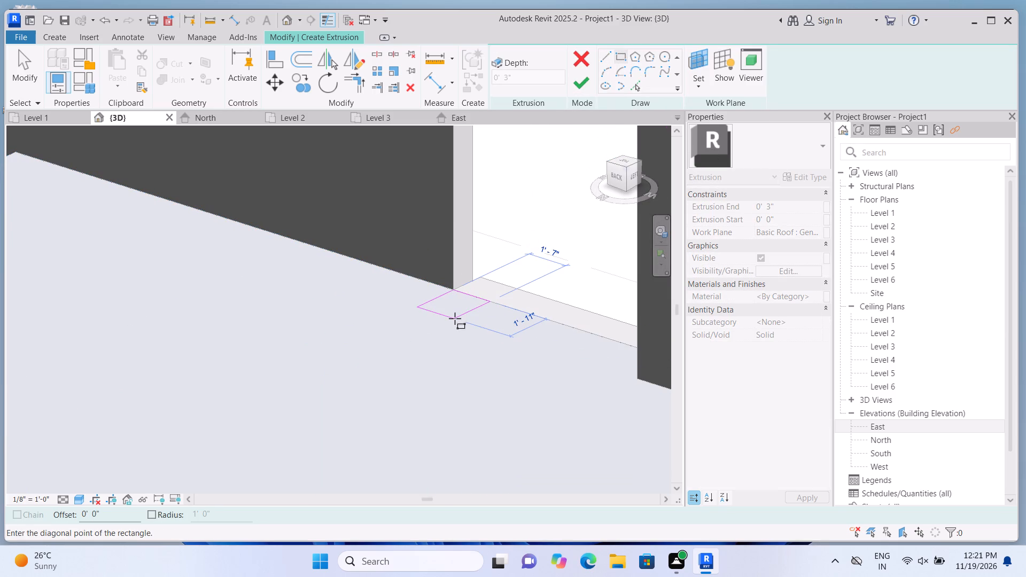
pyautogui.click(429, 310)
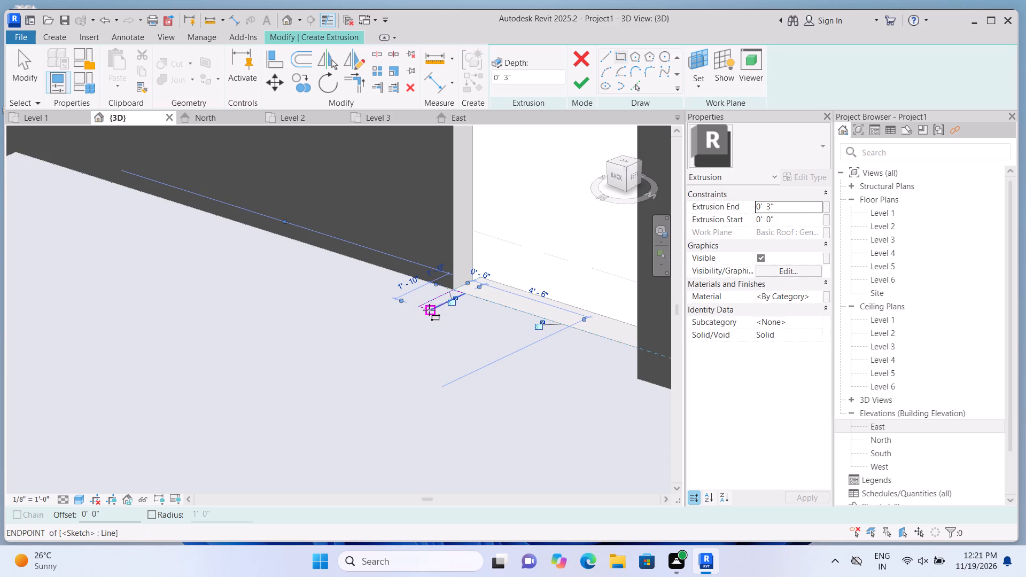
pyautogui.click(580, 77)
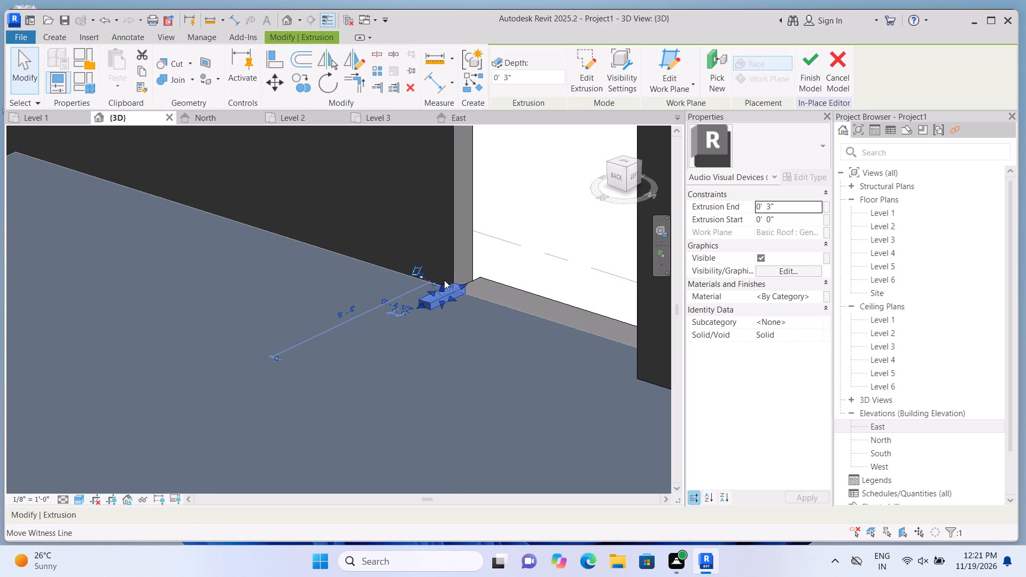
# Stretch the new block upward to a depth of about 2' 6" and slim it to a narrow strip beside the tall wall.
pyautogui.moveTo(441, 284); pyautogui.dragTo(446, 241)
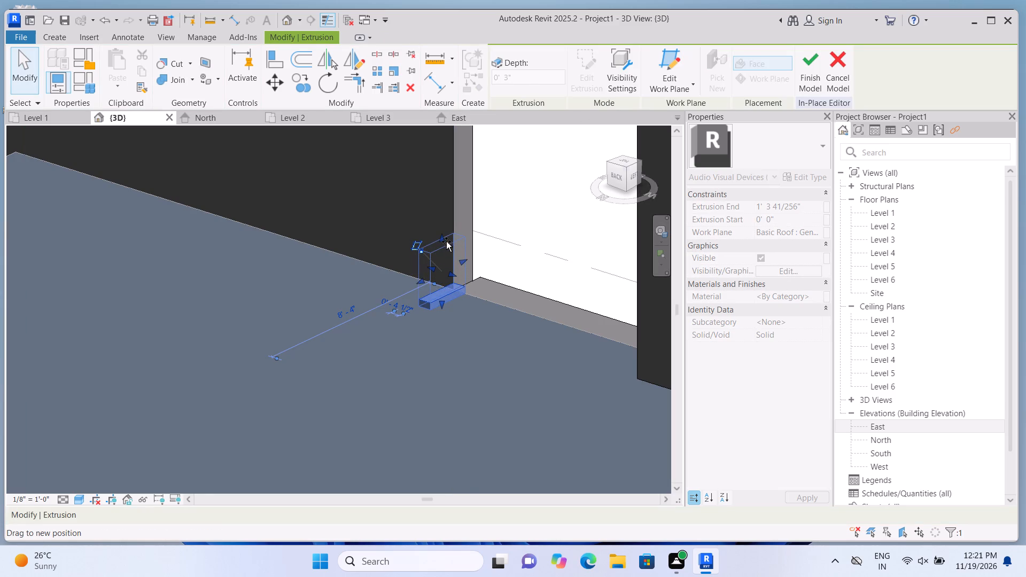
pyautogui.moveTo(446, 241); pyautogui.dragTo(446, 231)
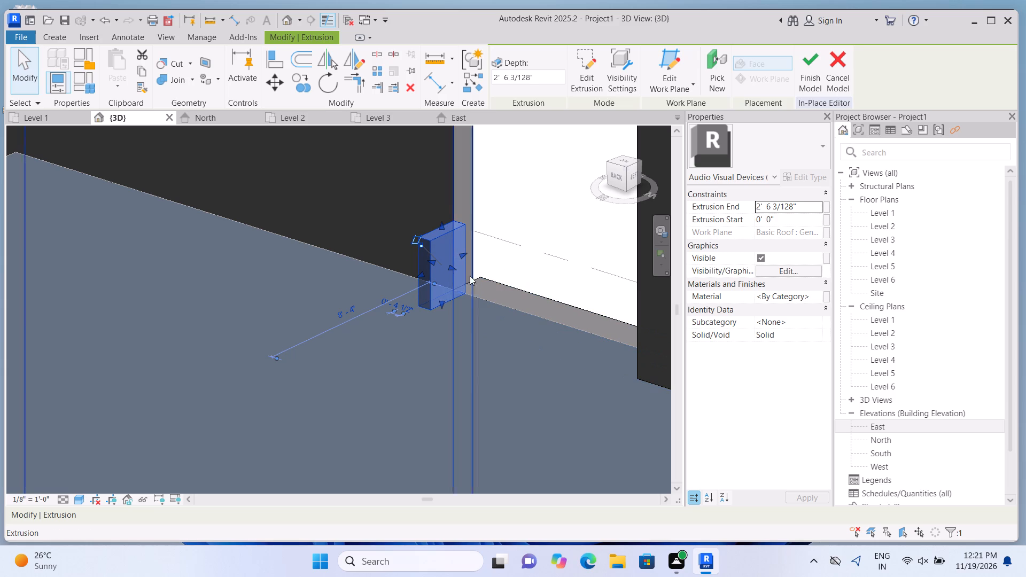
pyautogui.moveTo(417, 274); pyautogui.dragTo(448, 245)
pyautogui.scroll(1, 469, 266)
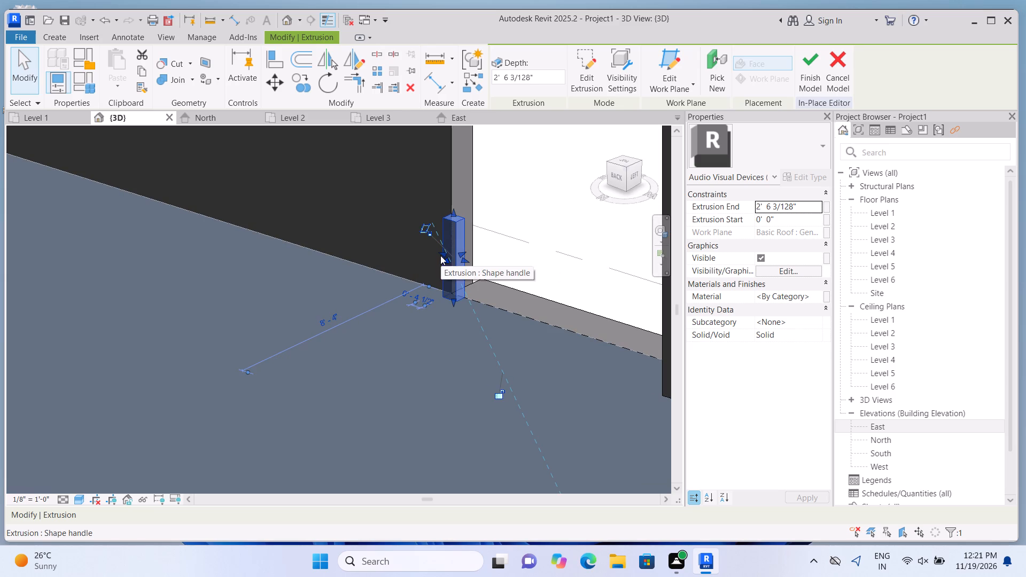
pyautogui.click(445, 260)
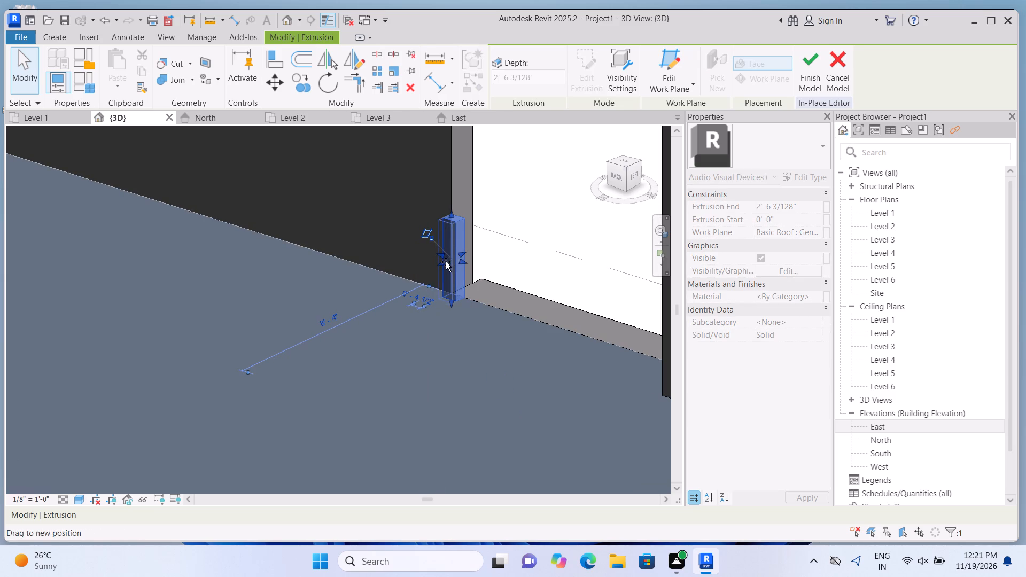
# Lengthen the block along the roof edge from the tall wall to the column to form a low panel.
pyautogui.scroll(1, 463, 268)
pyautogui.moveTo(460, 257); pyautogui.dragTo(605, 360)
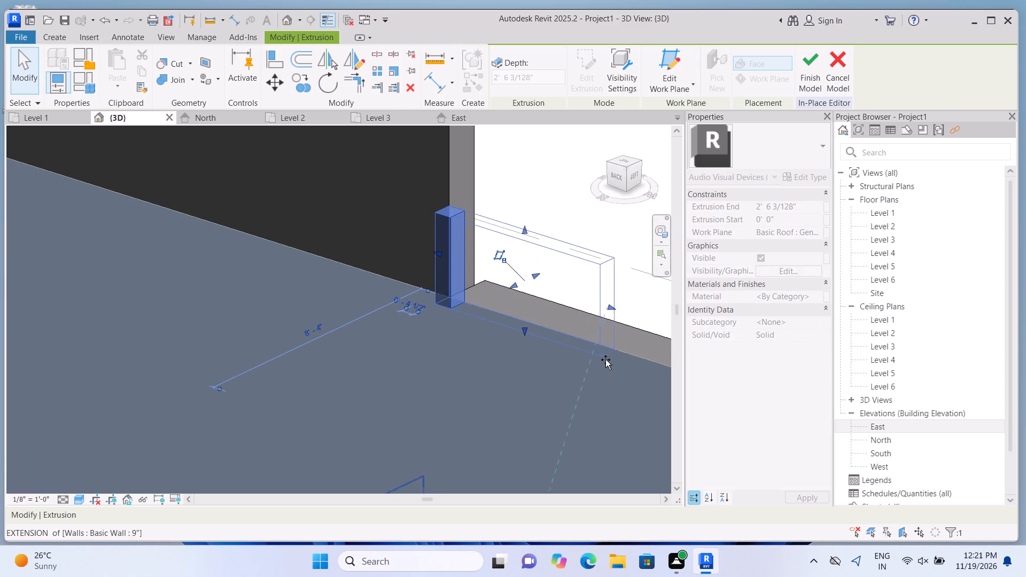
pyautogui.moveTo(605, 360); pyautogui.dragTo(613, 365)
pyautogui.scroll(-5, 602, 355)
pyautogui.scroll(1, 598, 361)
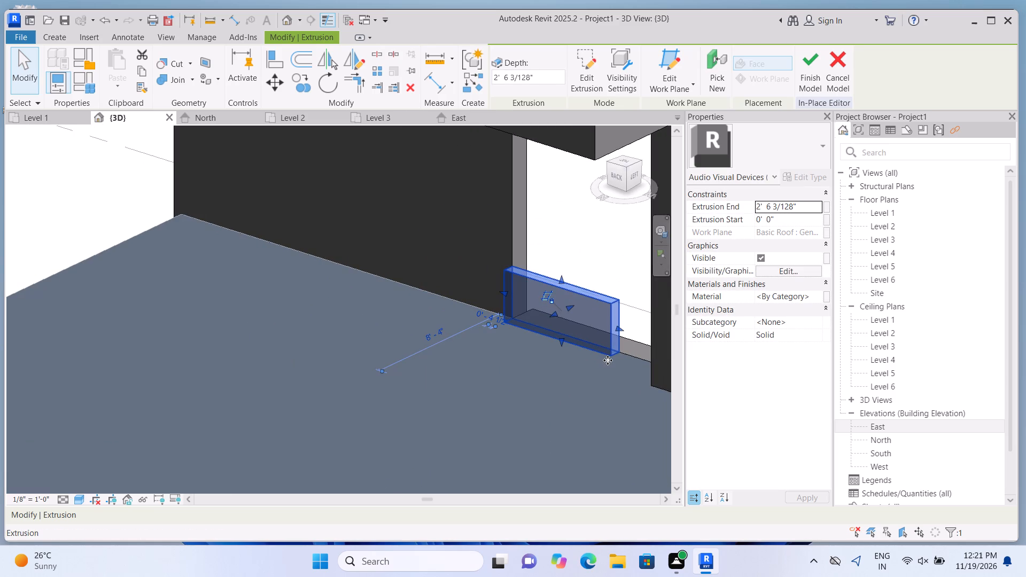
pyautogui.keyDown('shift'); pyautogui.moveTo(586, 402); pyautogui.dragTo(415, 385, button='middle'); pyautogui.keyUp('shift')
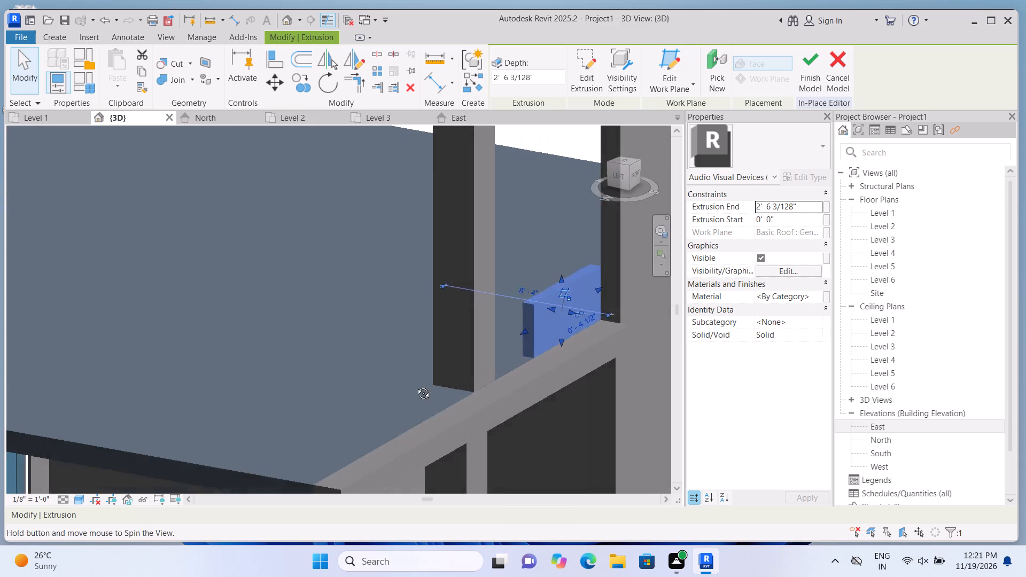
pyautogui.keyDown('shift'); pyautogui.moveTo(415, 385); pyautogui.dragTo(405, 384, button='middle'); pyautogui.keyUp('shift')
pyautogui.keyDown('shift'); pyautogui.middleClick(408, 385); pyautogui.keyUp('shift')
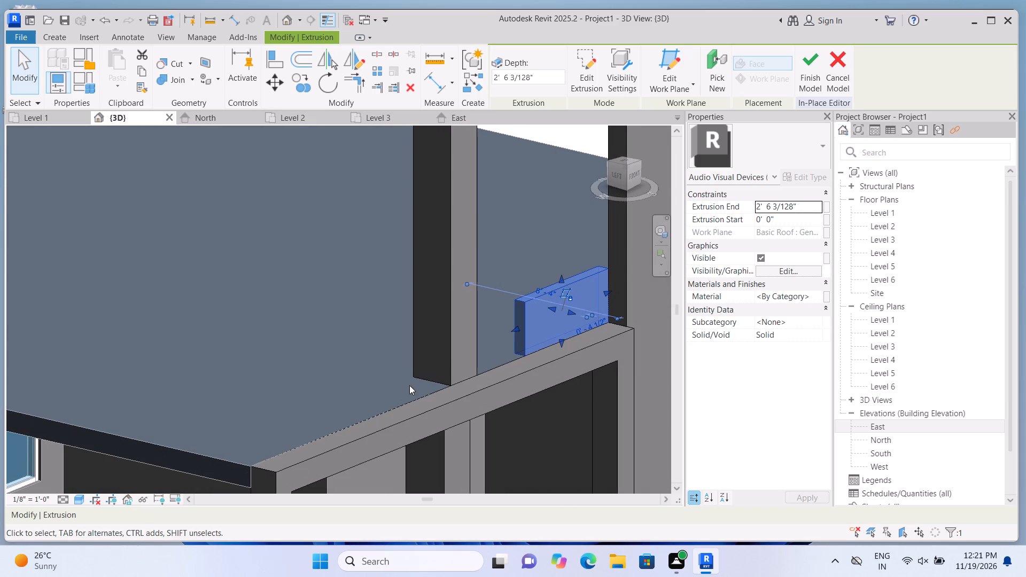
pyautogui.scroll(2, 375, 459)
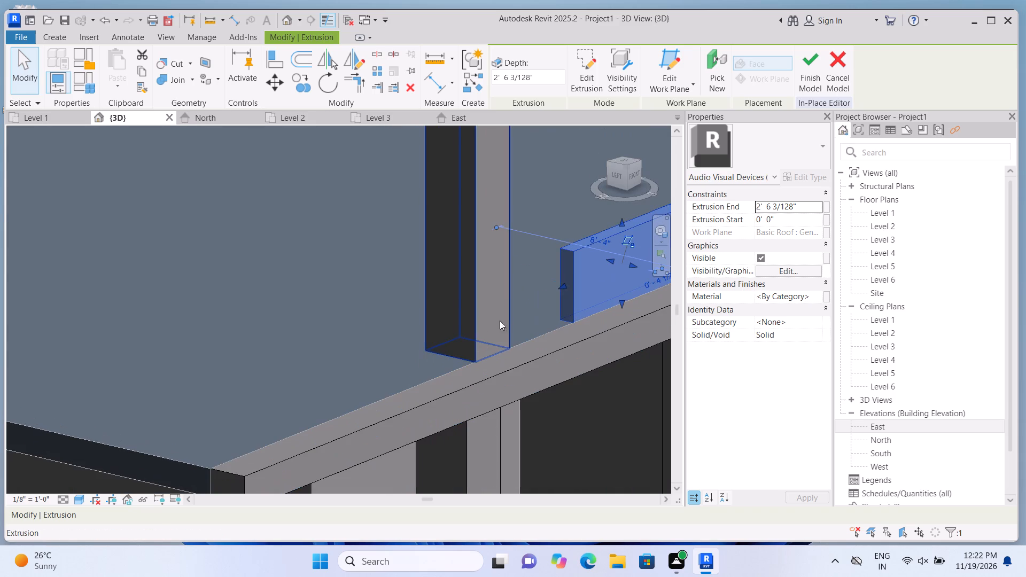
pyautogui.moveTo(563, 282); pyautogui.dragTo(514, 311)
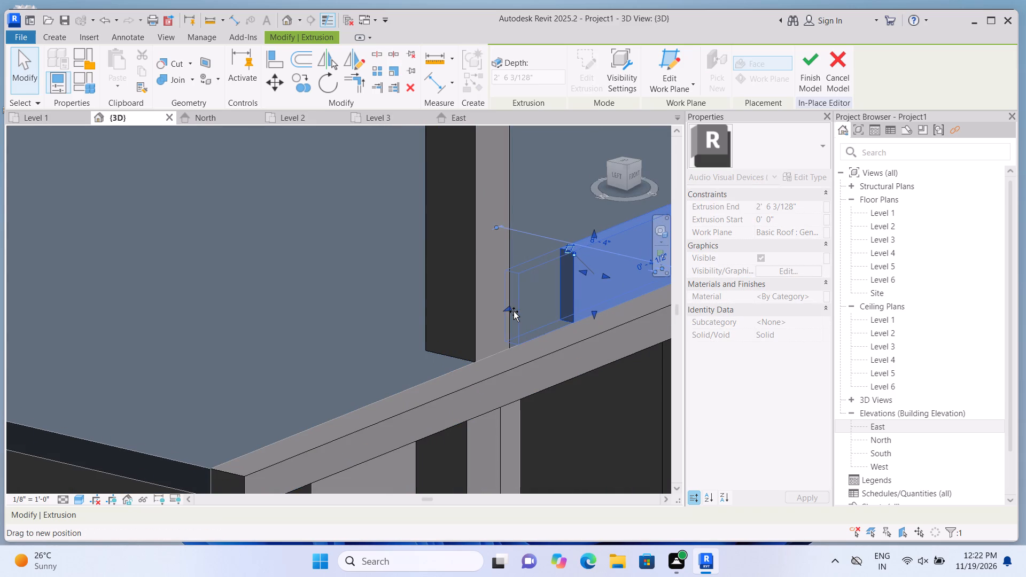
pyautogui.moveTo(514, 311); pyautogui.dragTo(488, 332)
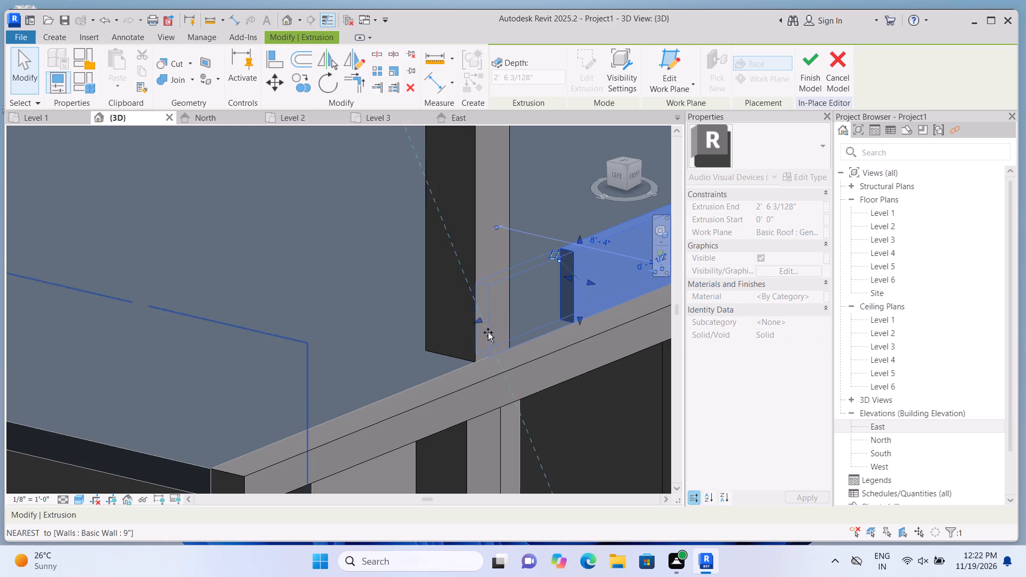
pyautogui.moveTo(488, 332); pyautogui.dragTo(477, 342)
pyautogui.scroll(-1, 478, 341)
pyautogui.press('Escape')
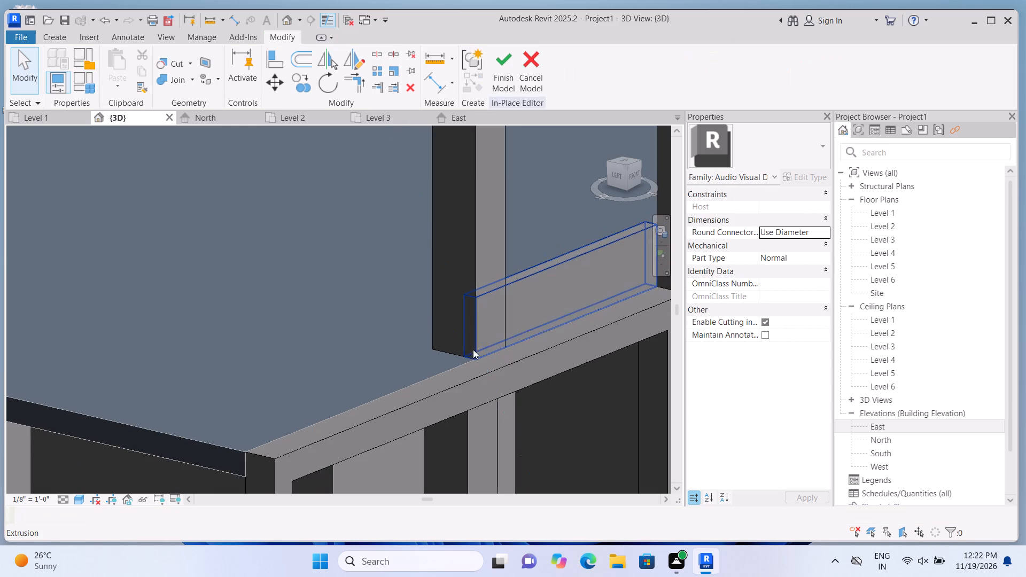
# Pull the low panel's column end back and adjust it to meet the column's inner face.
pyautogui.click(548, 288)
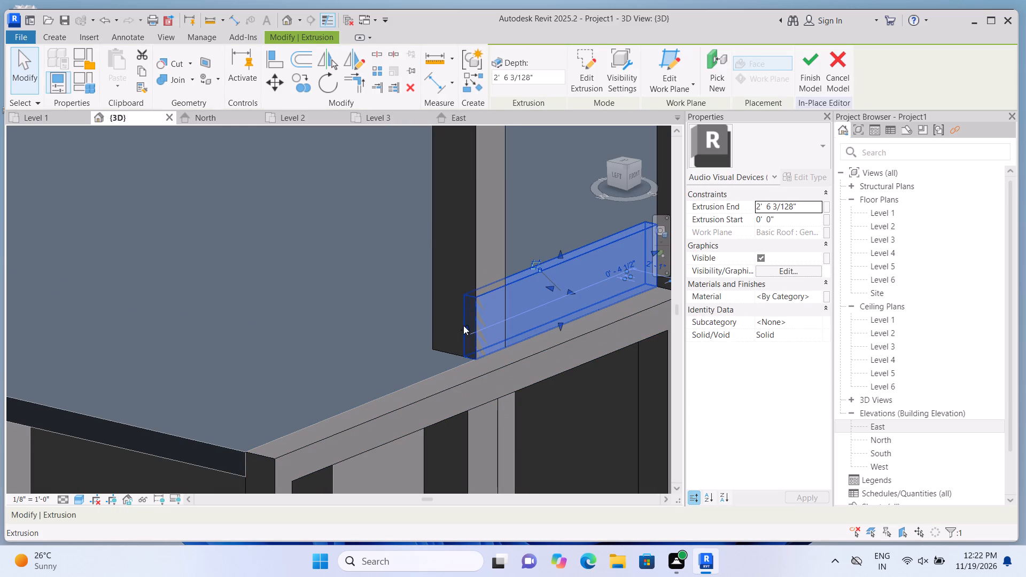
pyautogui.moveTo(463, 325); pyautogui.dragTo(515, 299)
pyautogui.scroll(1, 514, 302)
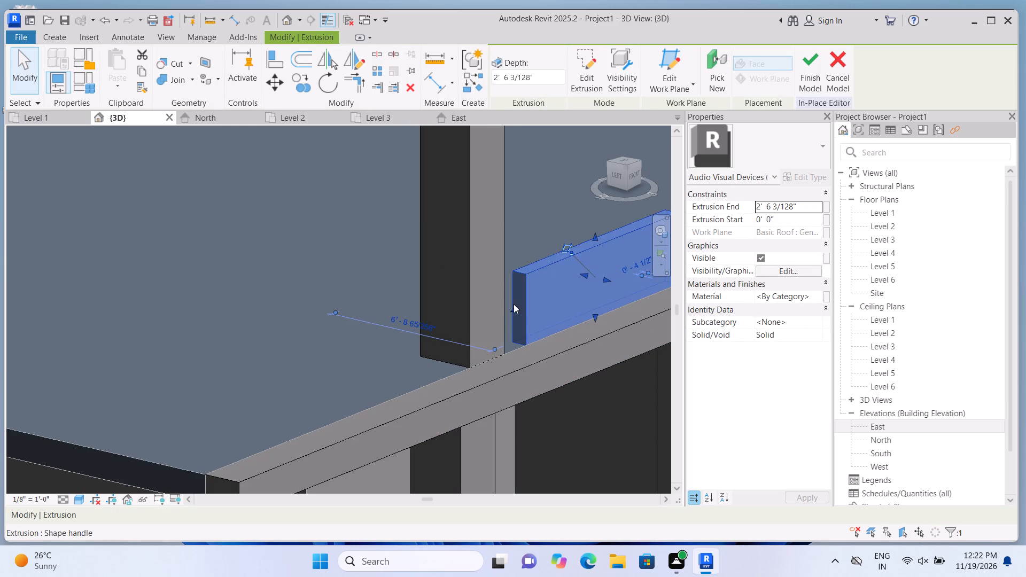
pyautogui.moveTo(514, 304); pyautogui.dragTo(508, 311)
pyautogui.press('Escape')
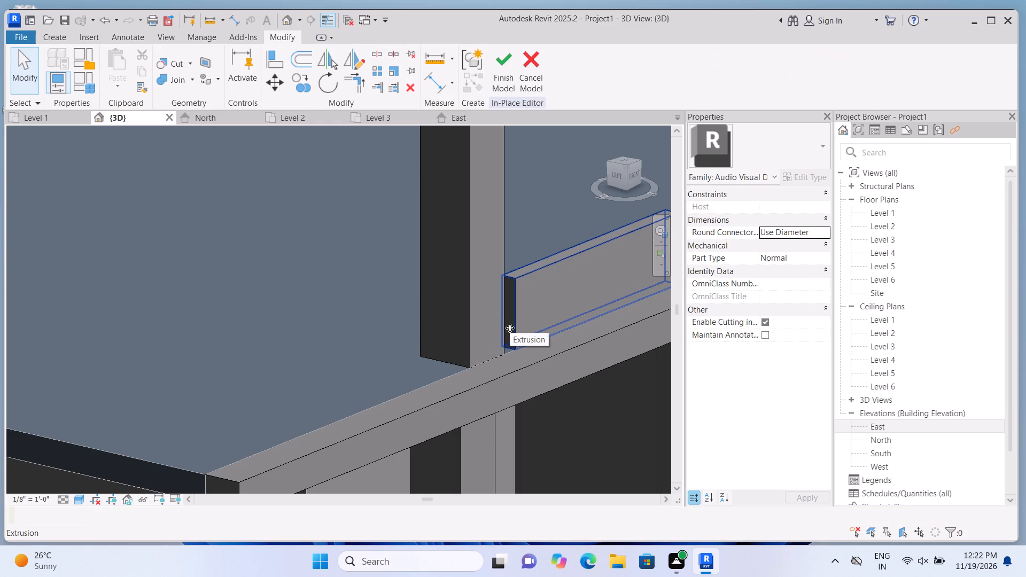
pyautogui.scroll(3, 517, 324)
pyautogui.click(515, 309)
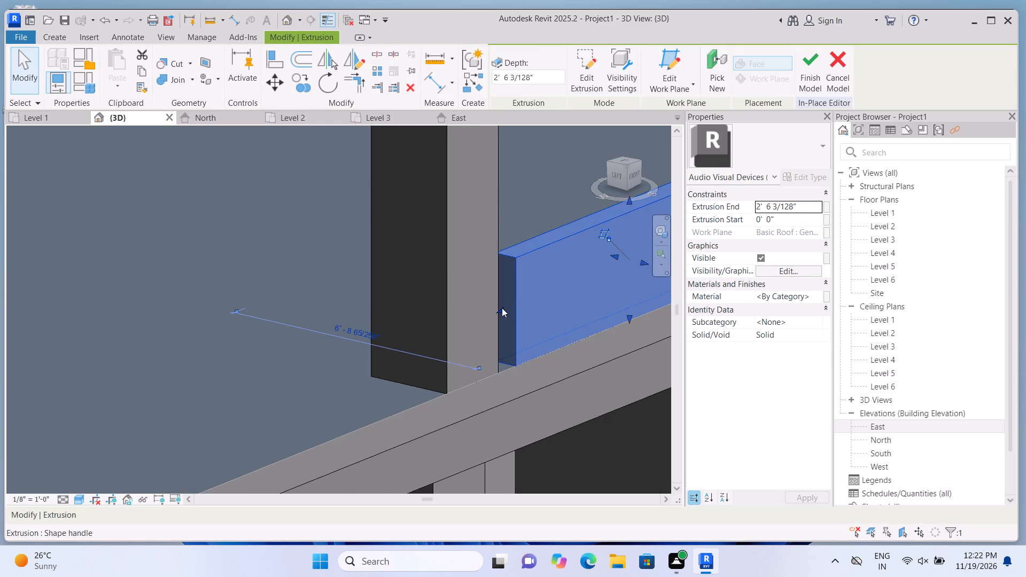
pyautogui.click(498, 308)
pyautogui.click(498, 308)
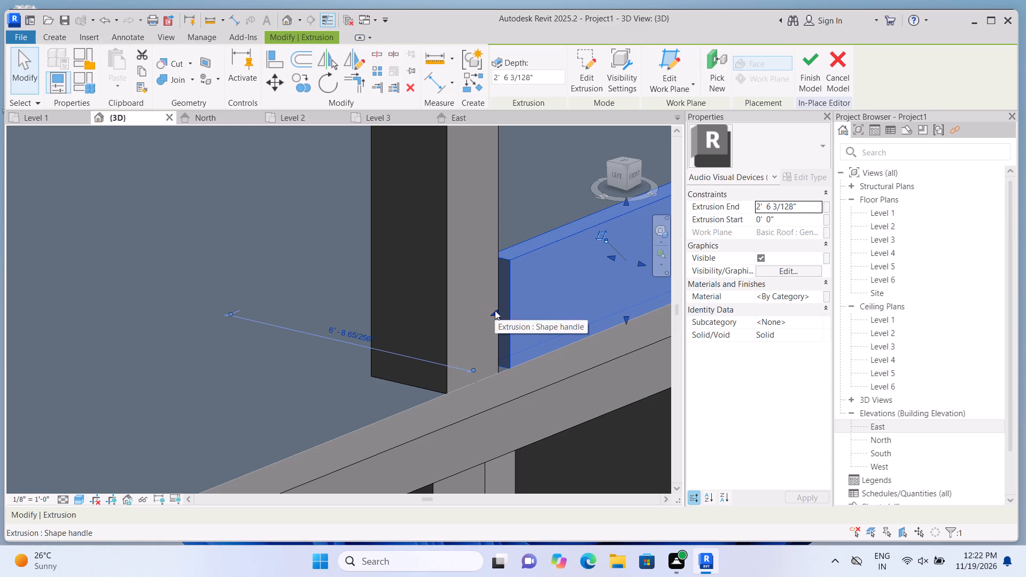
pyautogui.click(495, 310)
pyautogui.click(495, 310)
pyautogui.click(493, 314)
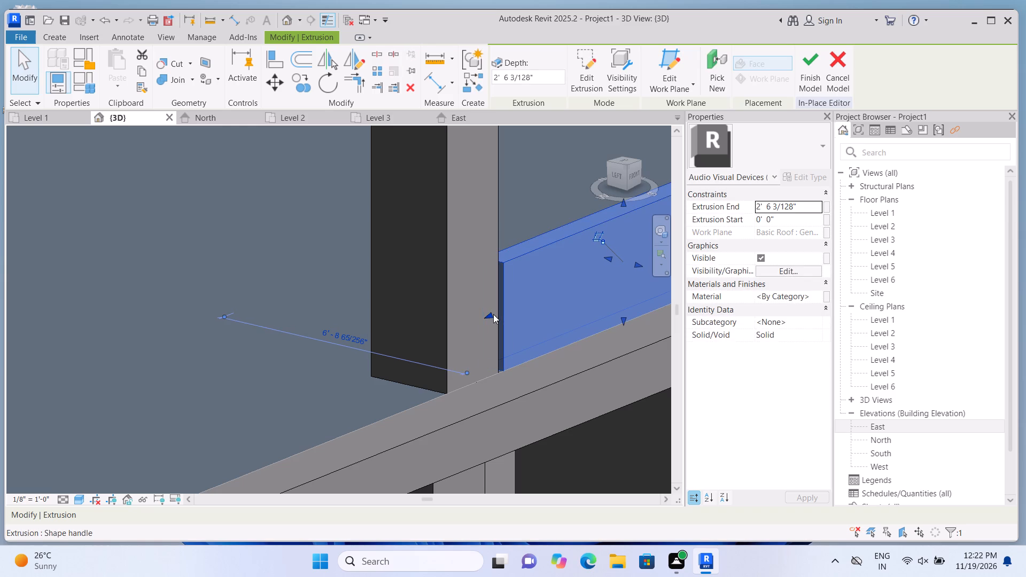
pyautogui.tripleClick(493, 314)
pyautogui.click(493, 314)
pyautogui.press('Escape')
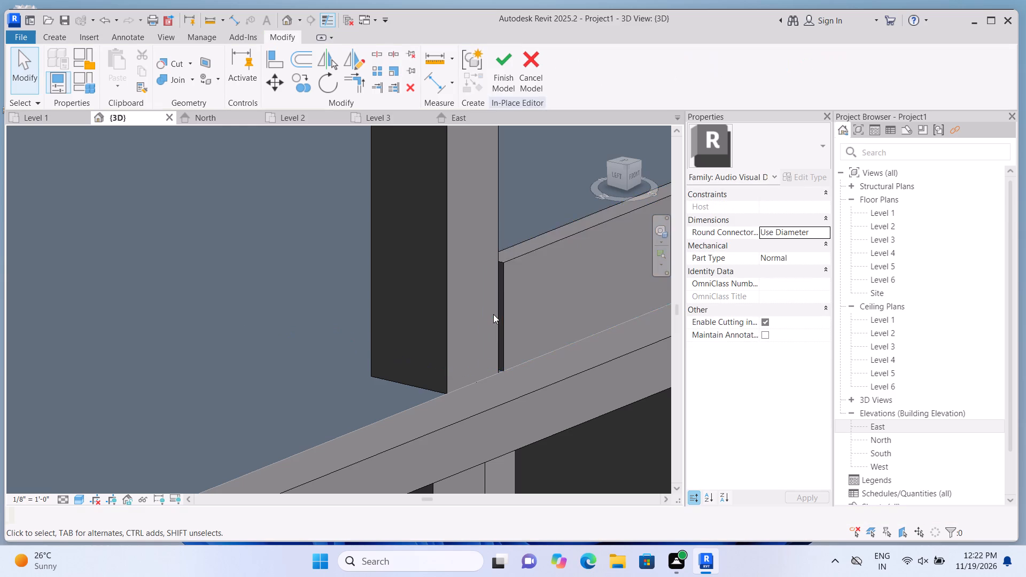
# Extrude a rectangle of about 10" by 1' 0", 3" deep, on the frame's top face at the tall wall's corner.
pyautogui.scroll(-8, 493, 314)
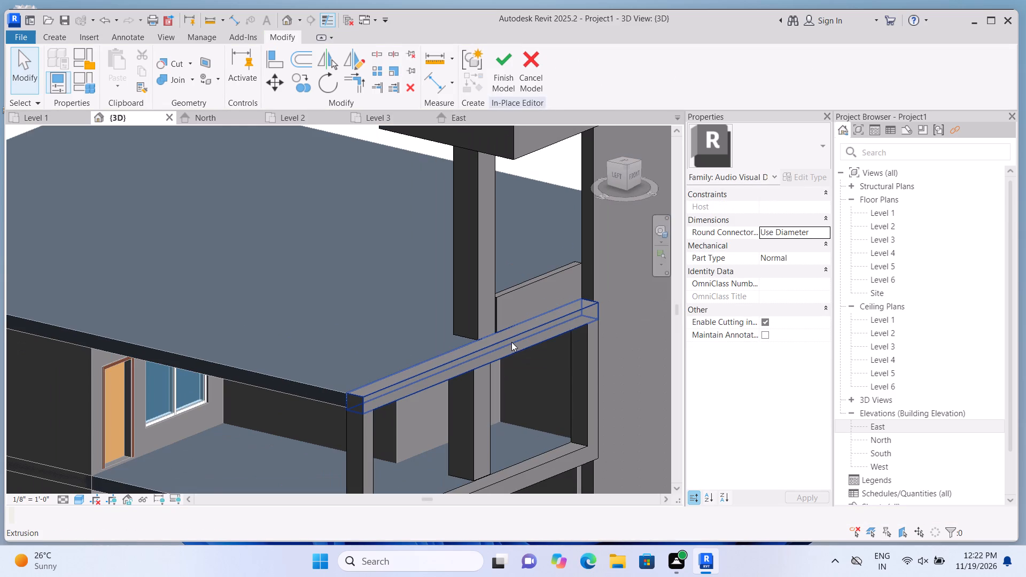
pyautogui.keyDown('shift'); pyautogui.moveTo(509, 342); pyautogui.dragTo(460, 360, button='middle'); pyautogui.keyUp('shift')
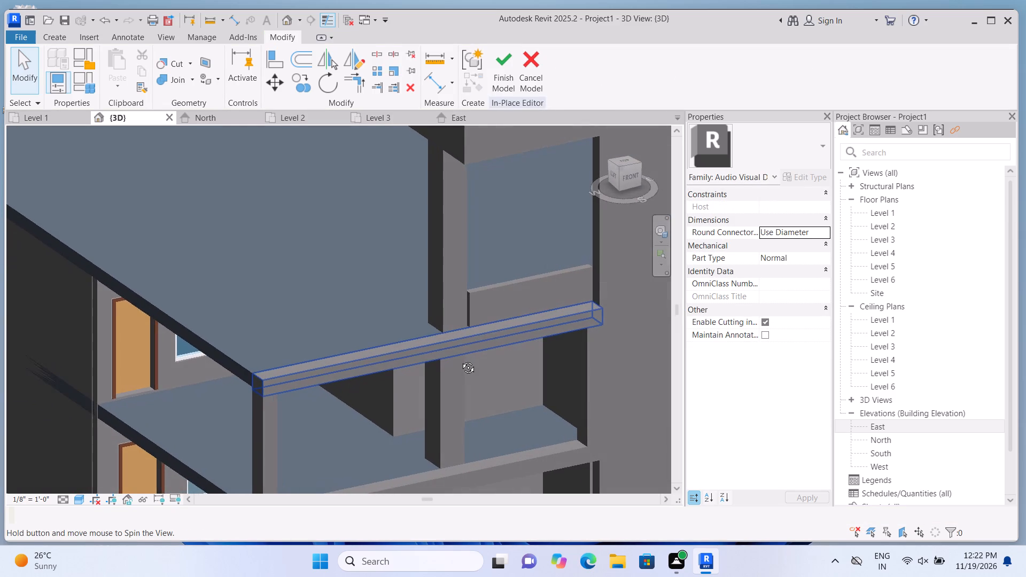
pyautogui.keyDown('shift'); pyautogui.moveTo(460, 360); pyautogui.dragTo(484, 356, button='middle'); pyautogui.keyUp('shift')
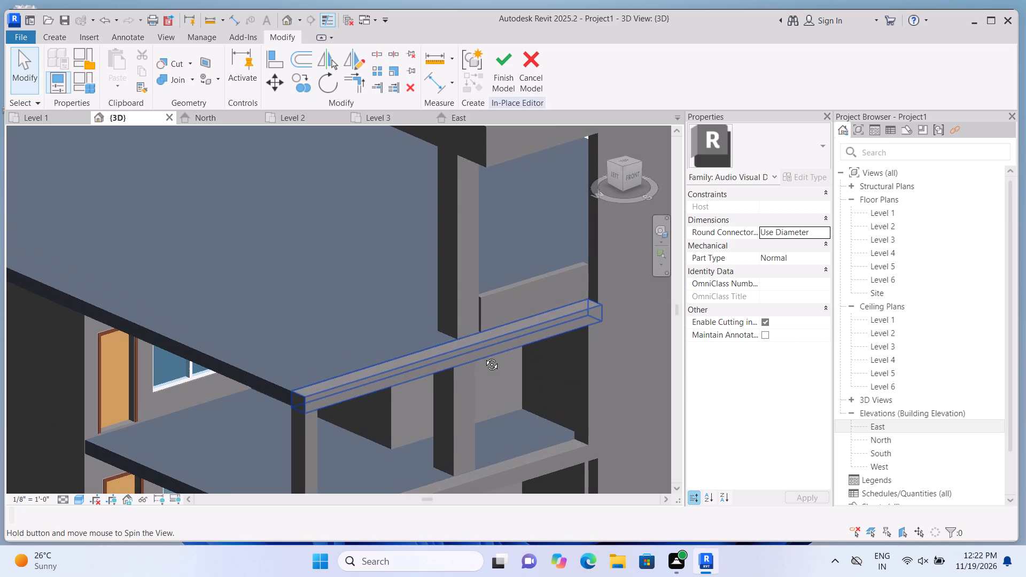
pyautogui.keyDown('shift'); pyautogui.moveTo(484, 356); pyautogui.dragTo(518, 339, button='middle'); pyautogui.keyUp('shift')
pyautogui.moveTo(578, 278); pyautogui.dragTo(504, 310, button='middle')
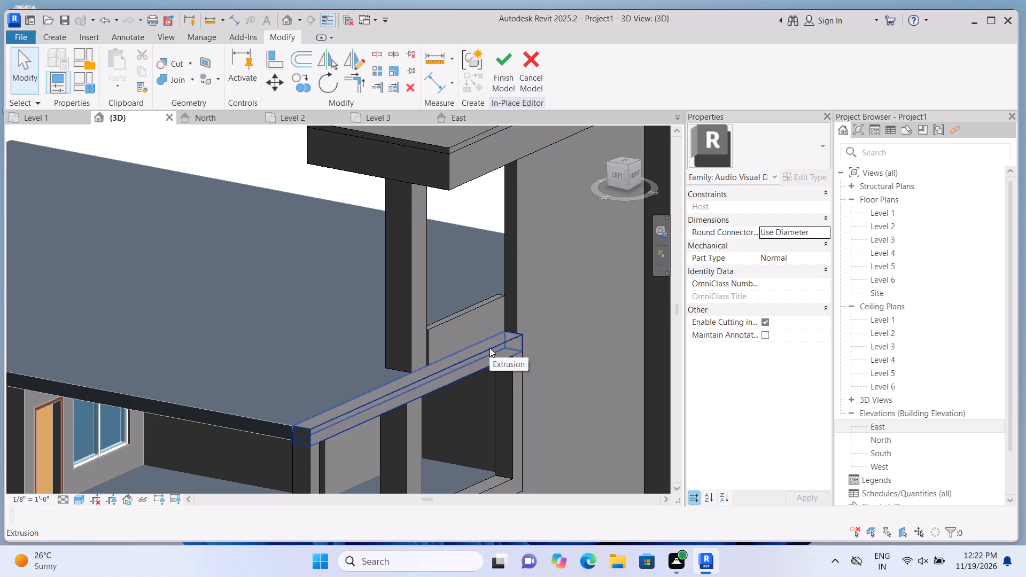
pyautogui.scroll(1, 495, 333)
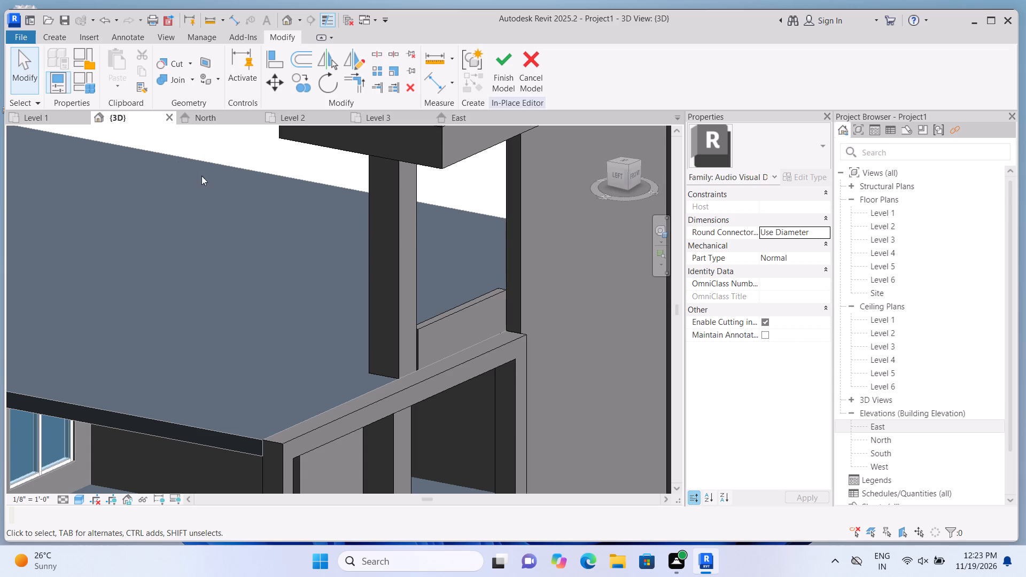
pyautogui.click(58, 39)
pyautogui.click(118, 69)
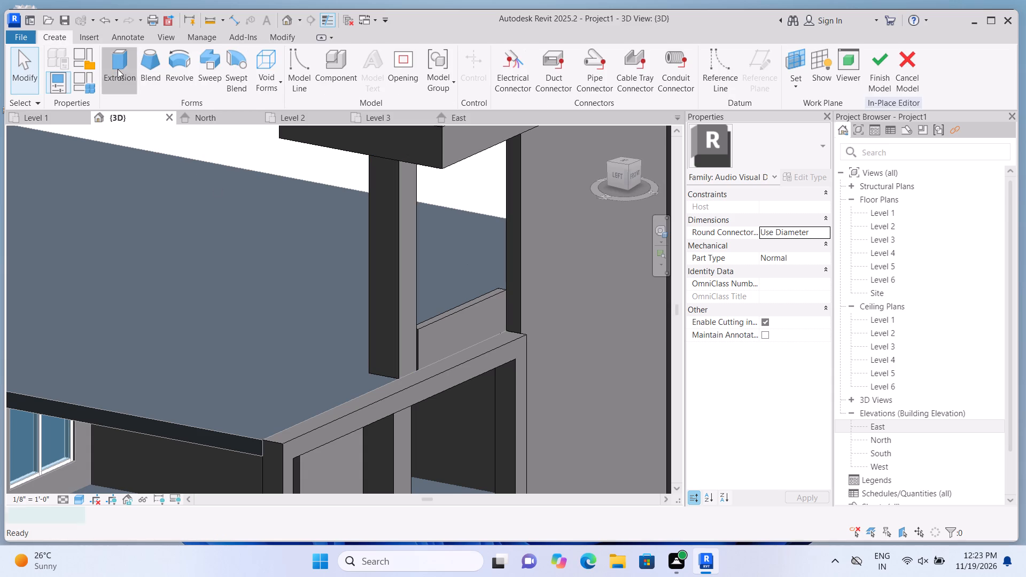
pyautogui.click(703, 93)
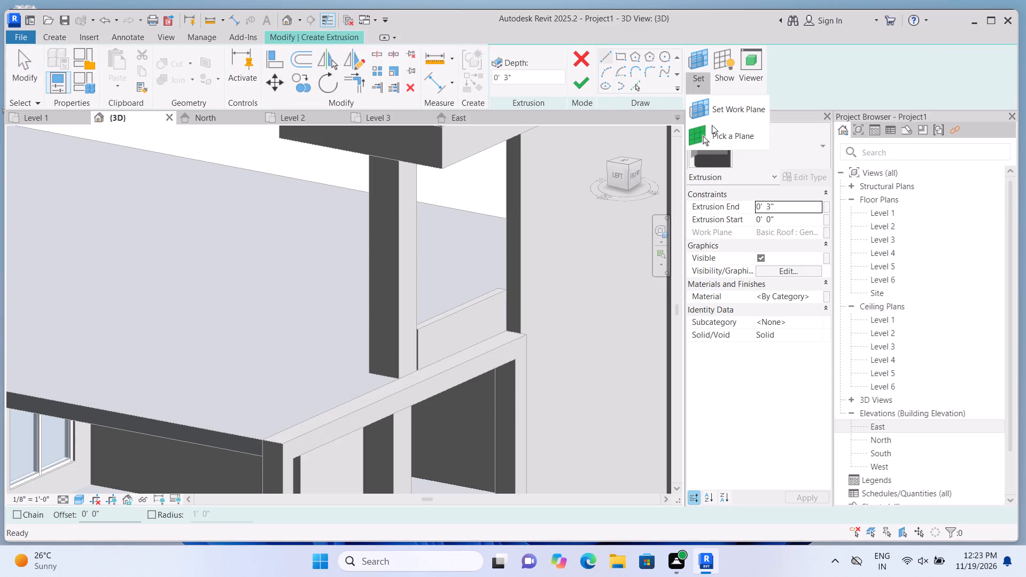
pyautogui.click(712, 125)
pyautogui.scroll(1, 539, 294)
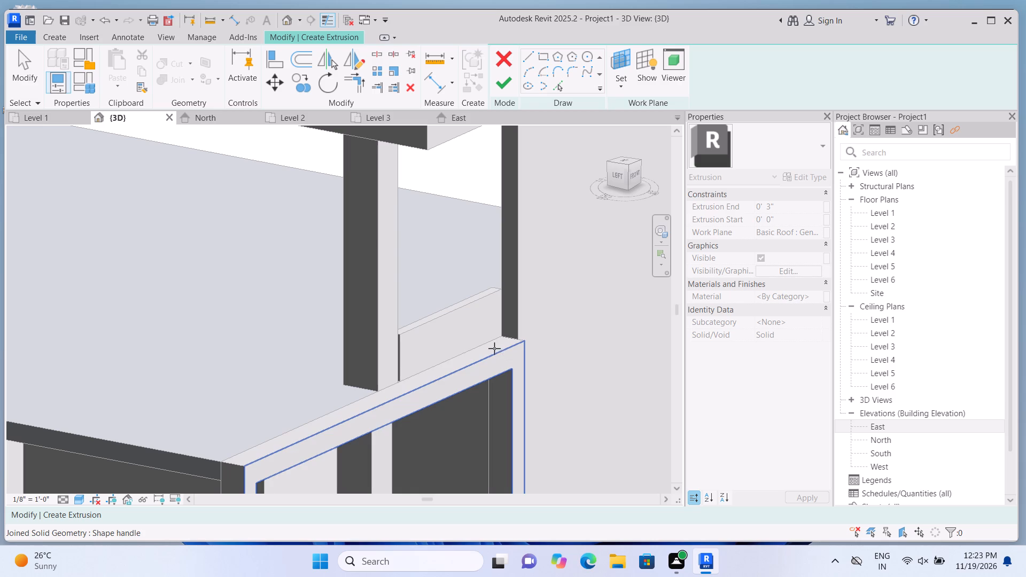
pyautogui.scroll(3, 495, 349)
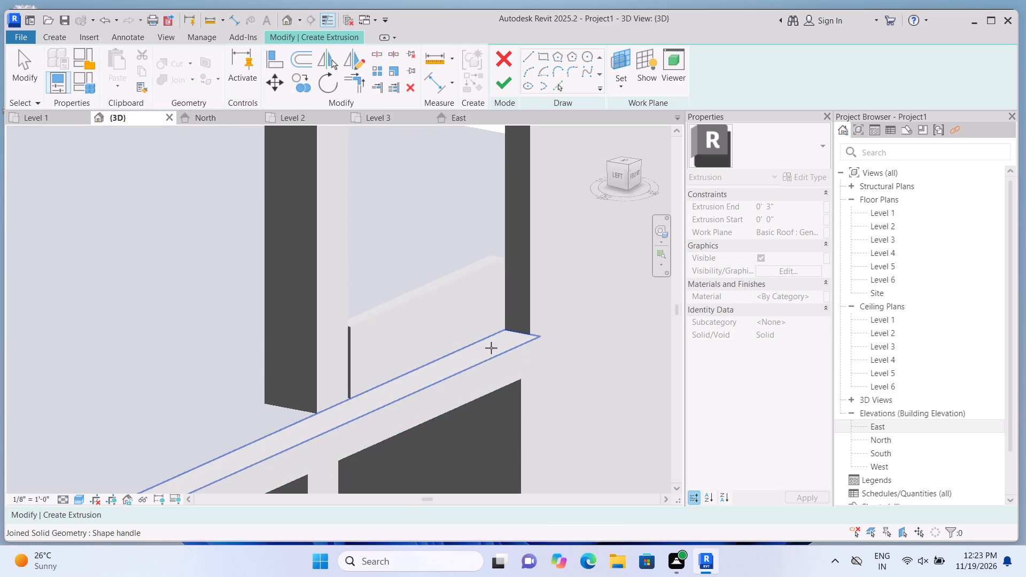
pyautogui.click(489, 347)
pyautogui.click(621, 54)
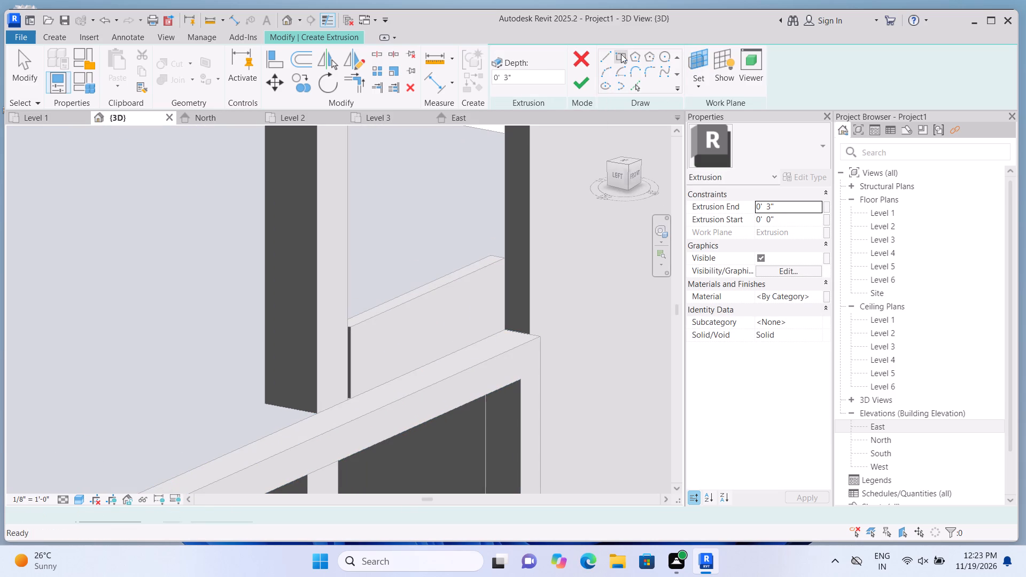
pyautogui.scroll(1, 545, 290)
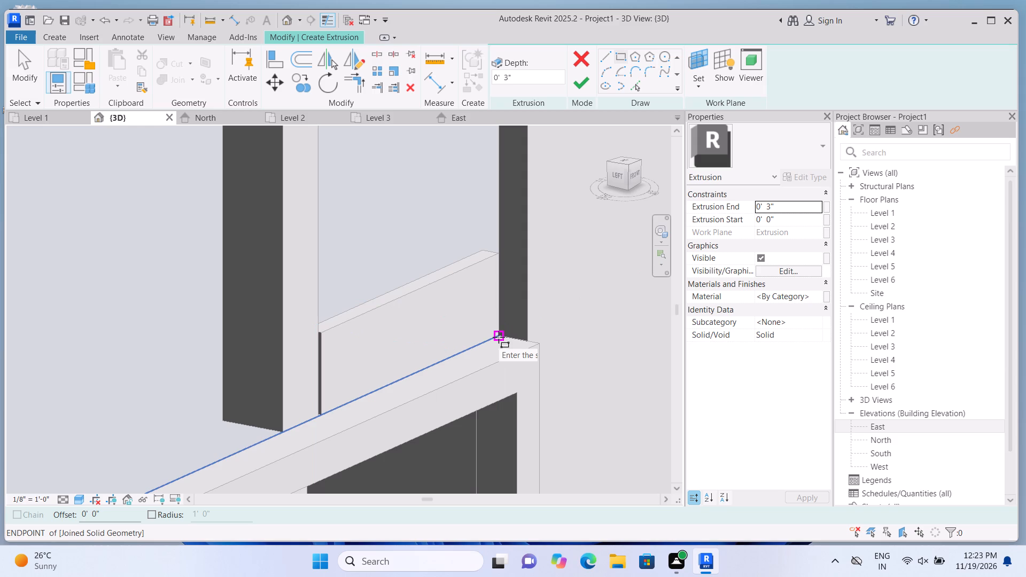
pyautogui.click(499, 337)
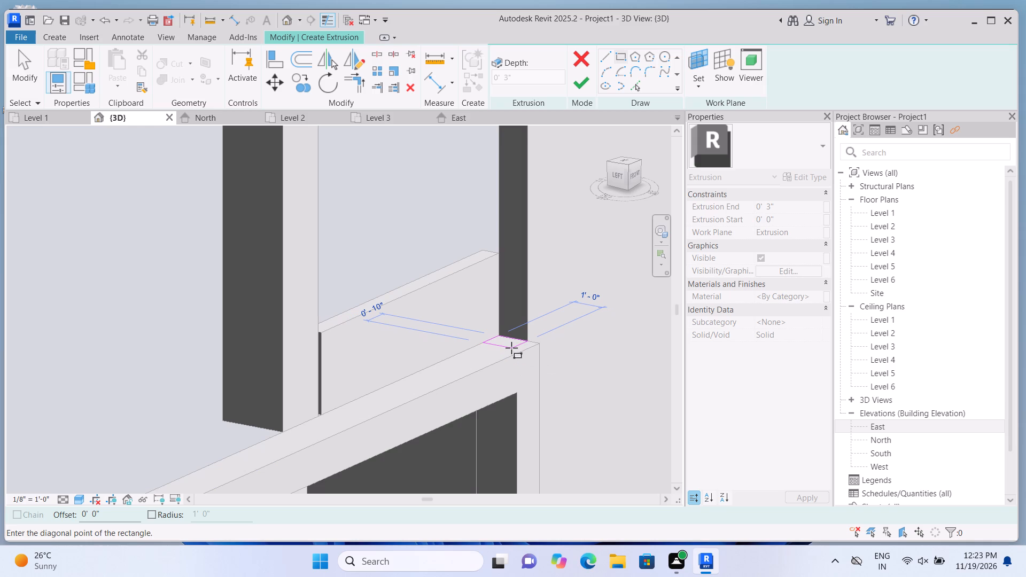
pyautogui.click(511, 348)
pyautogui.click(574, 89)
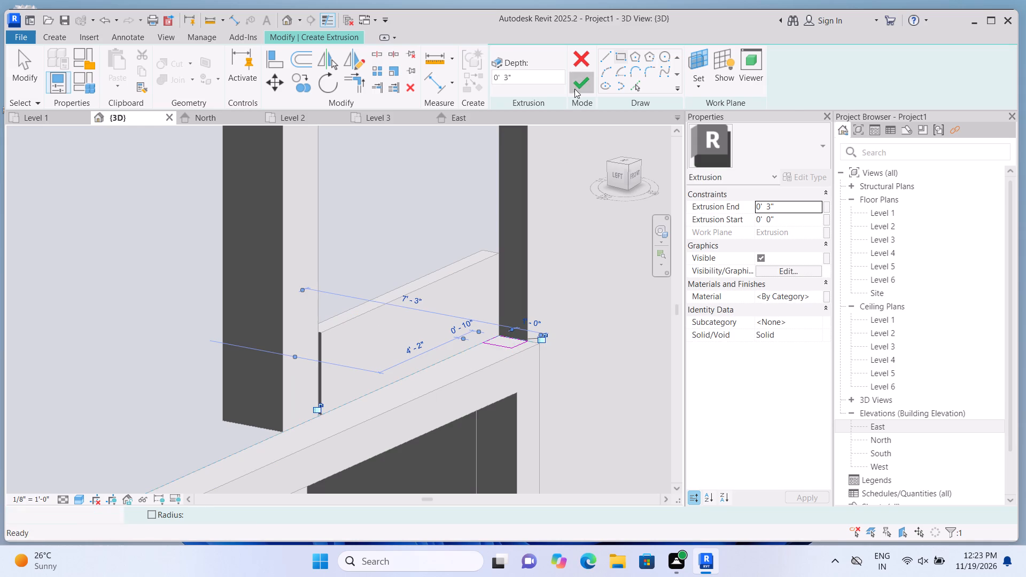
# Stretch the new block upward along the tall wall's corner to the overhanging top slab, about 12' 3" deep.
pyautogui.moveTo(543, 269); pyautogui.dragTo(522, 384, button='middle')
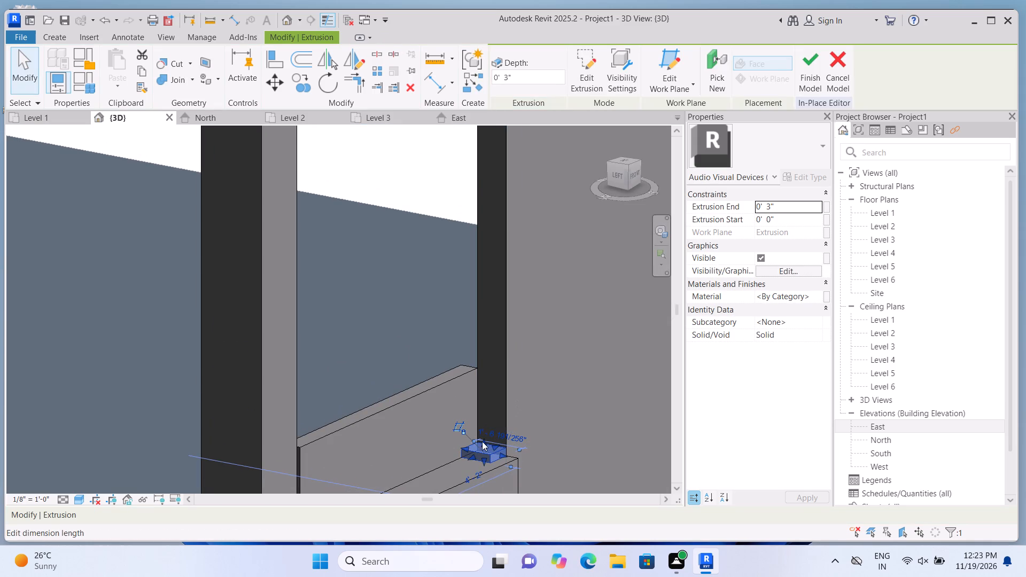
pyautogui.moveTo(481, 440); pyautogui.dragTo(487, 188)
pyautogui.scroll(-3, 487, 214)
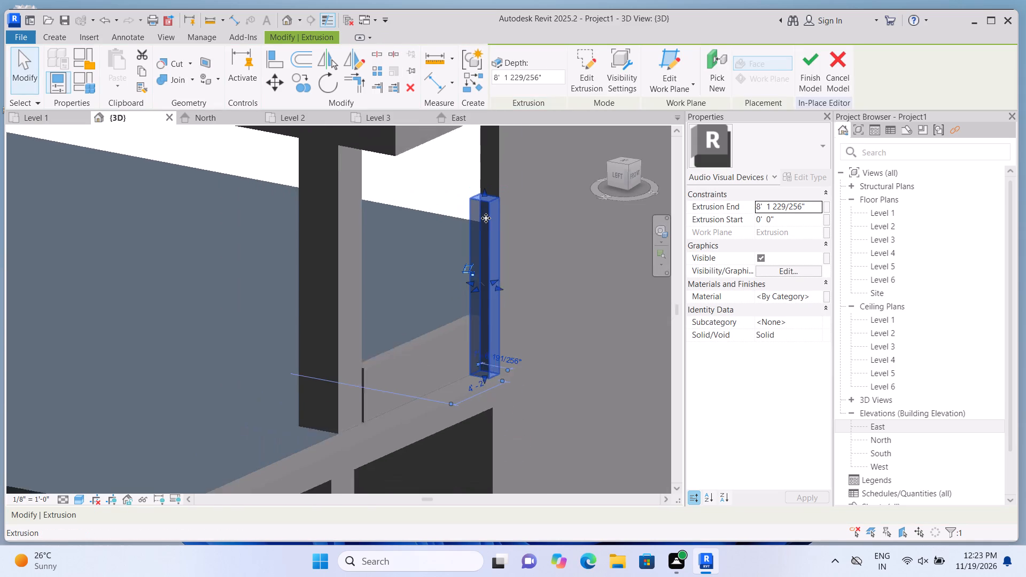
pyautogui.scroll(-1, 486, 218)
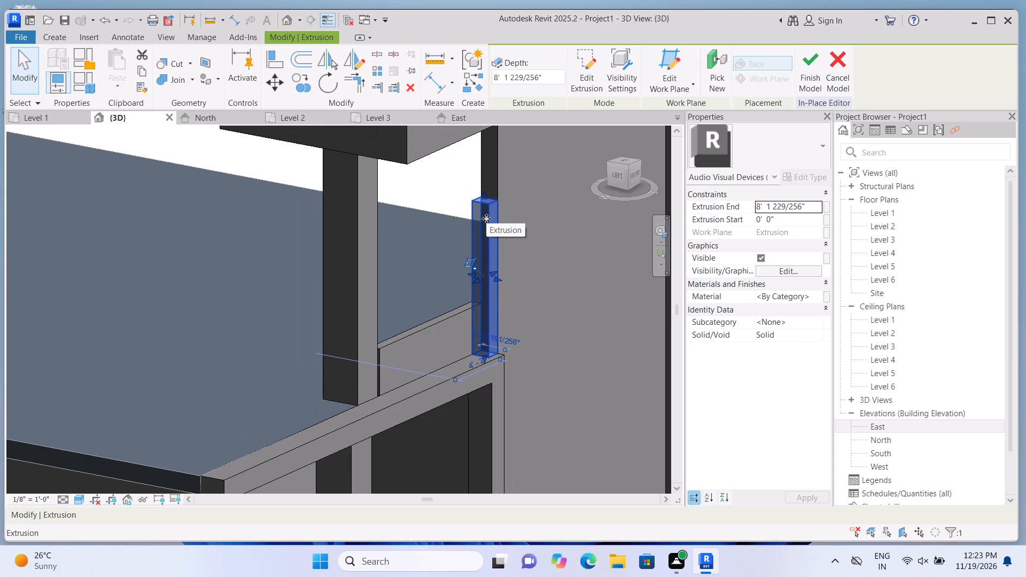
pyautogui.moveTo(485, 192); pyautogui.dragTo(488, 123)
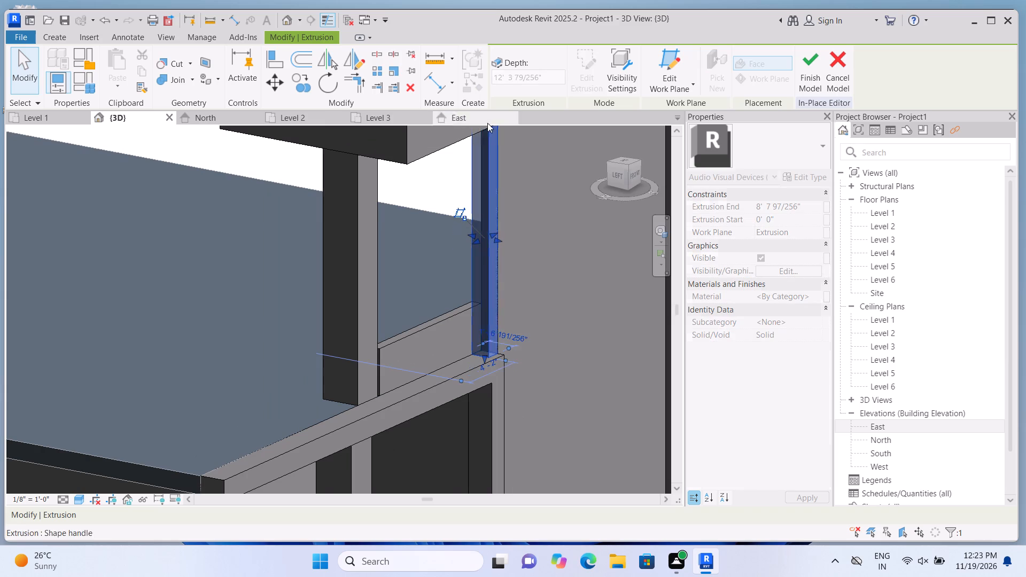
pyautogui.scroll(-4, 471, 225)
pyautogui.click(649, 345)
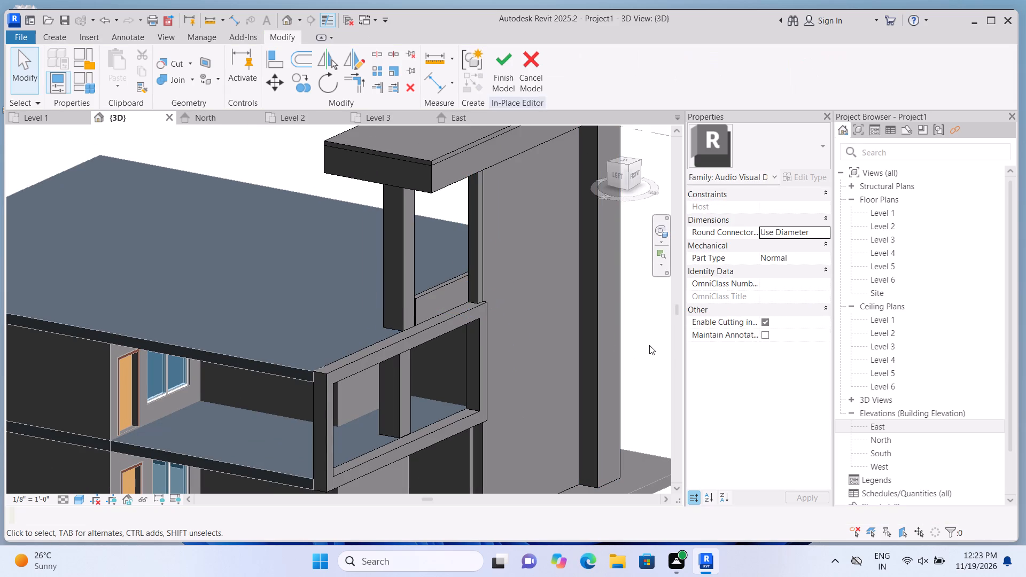
# Thicken the low panel between the column and the tall wall by pulling its front face outward over the frame's top.
pyautogui.moveTo(642, 338); pyautogui.dragTo(615, 375, button='middle')
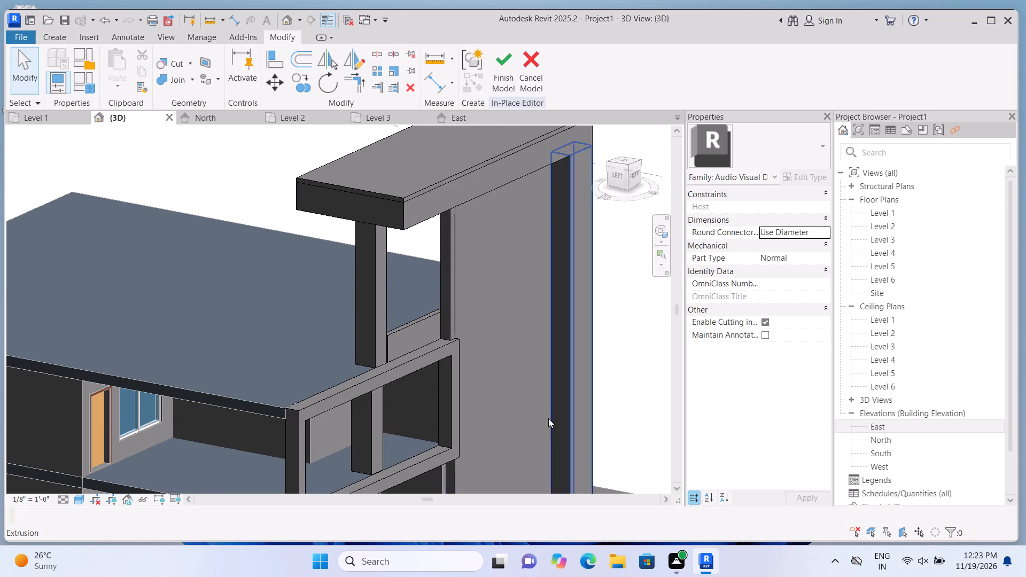
pyautogui.scroll(5, 494, 416)
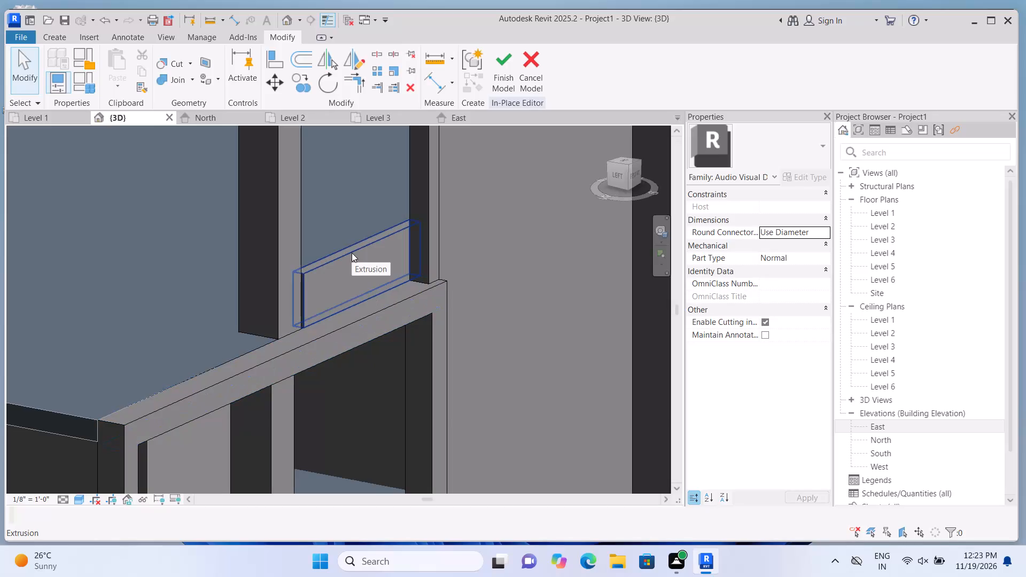
pyautogui.click(352, 253)
pyautogui.scroll(2, 345, 261)
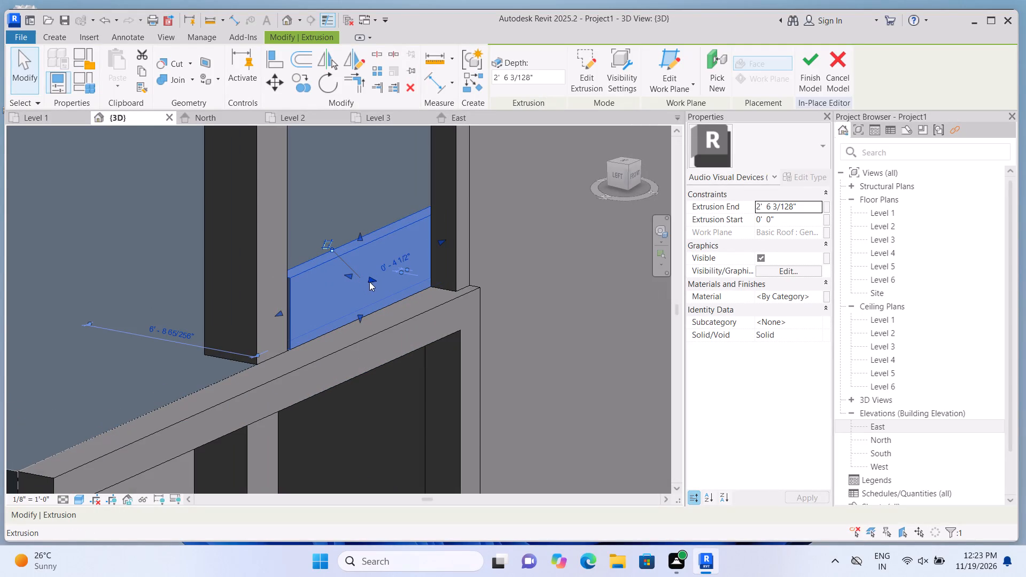
pyautogui.moveTo(372, 276); pyautogui.dragTo(386, 284)
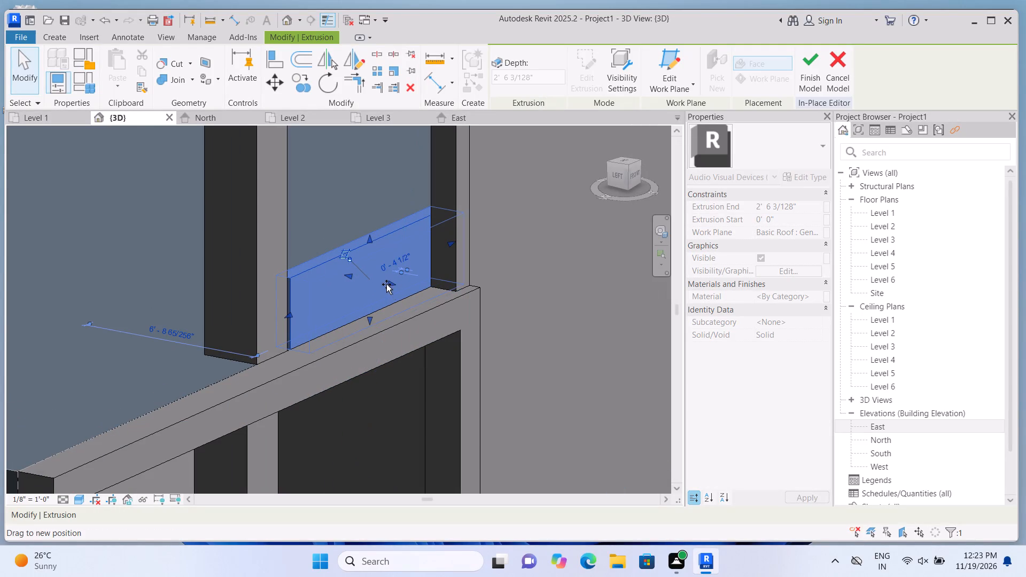
pyautogui.moveTo(386, 284); pyautogui.dragTo(383, 279)
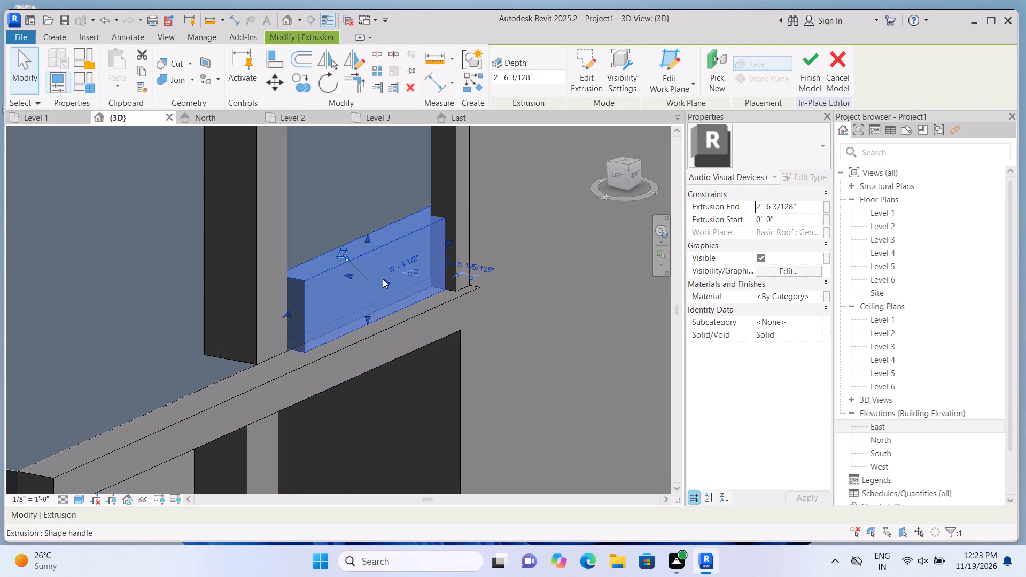
pyautogui.scroll(-3, 383, 279)
pyautogui.scroll(2, 431, 258)
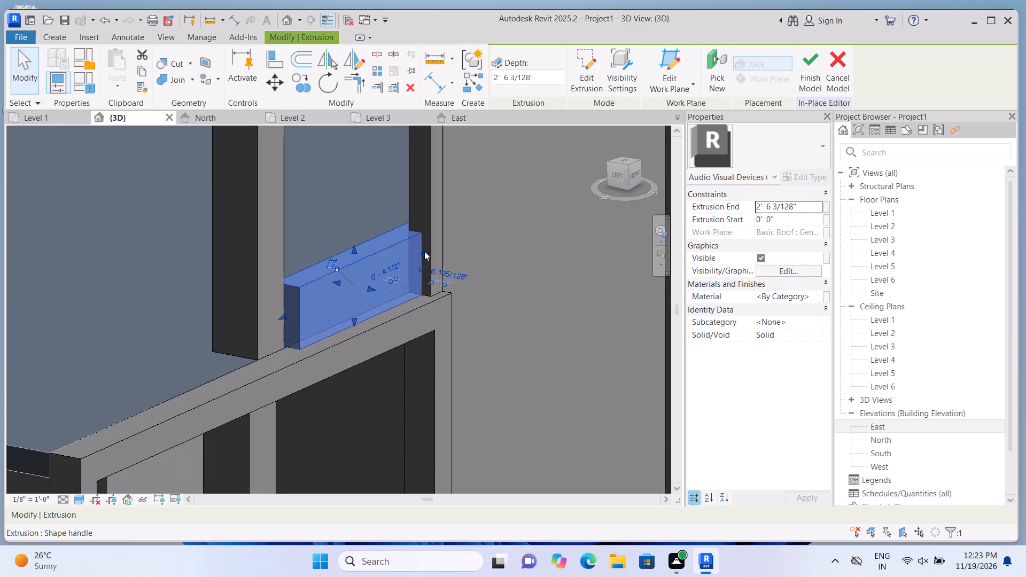
pyautogui.click(424, 251)
pyautogui.scroll(-6, 428, 255)
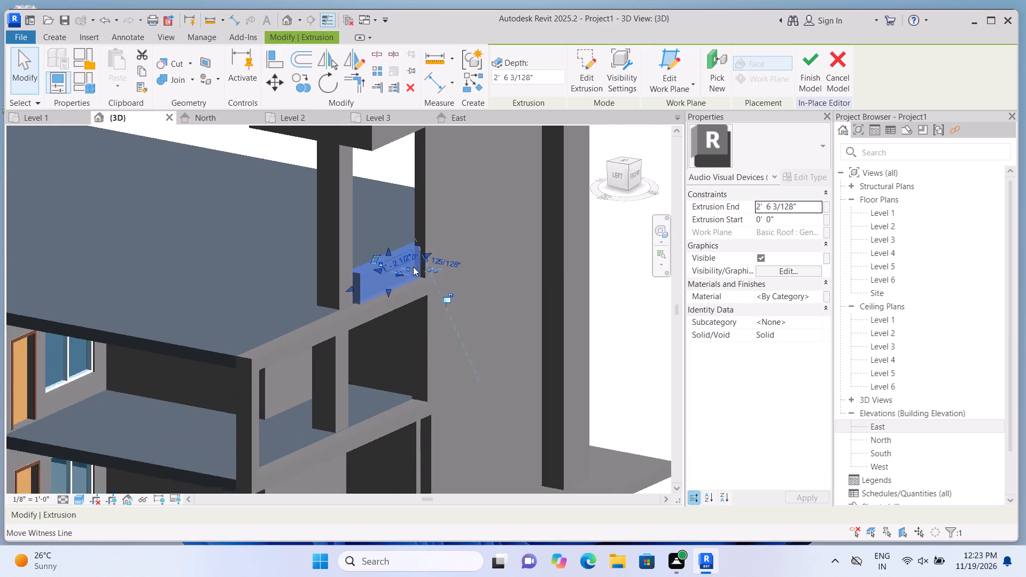
pyautogui.click(648, 342)
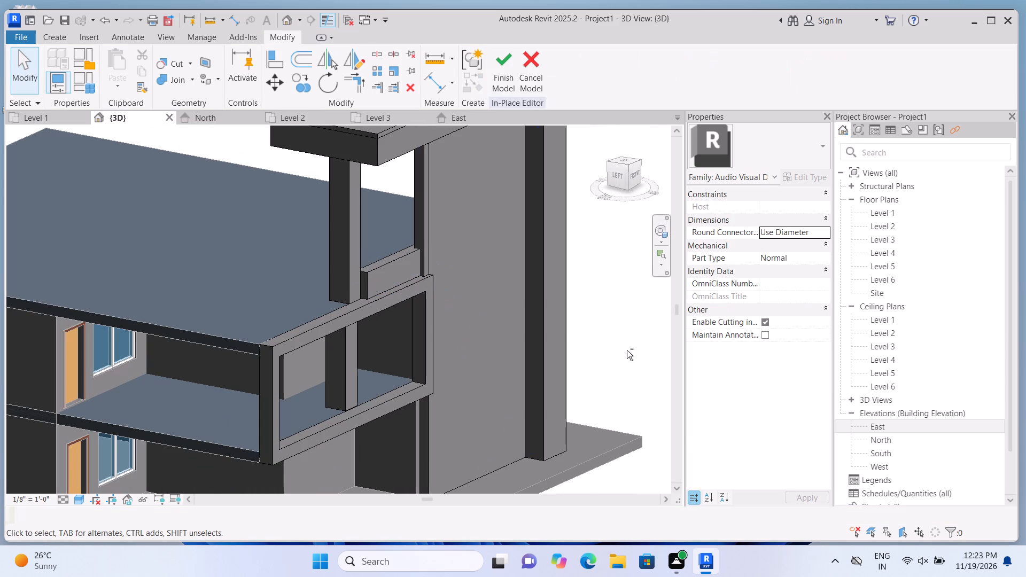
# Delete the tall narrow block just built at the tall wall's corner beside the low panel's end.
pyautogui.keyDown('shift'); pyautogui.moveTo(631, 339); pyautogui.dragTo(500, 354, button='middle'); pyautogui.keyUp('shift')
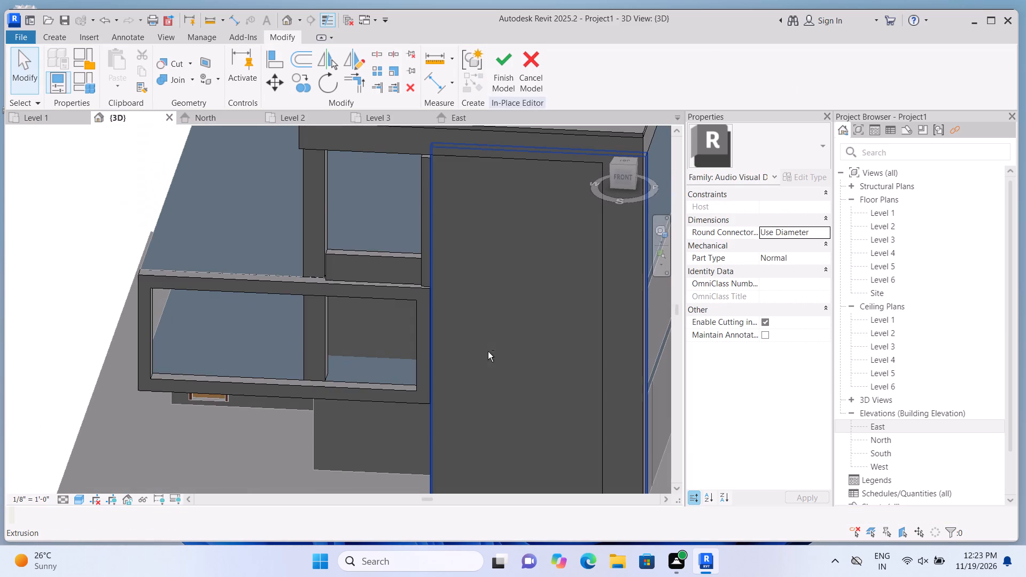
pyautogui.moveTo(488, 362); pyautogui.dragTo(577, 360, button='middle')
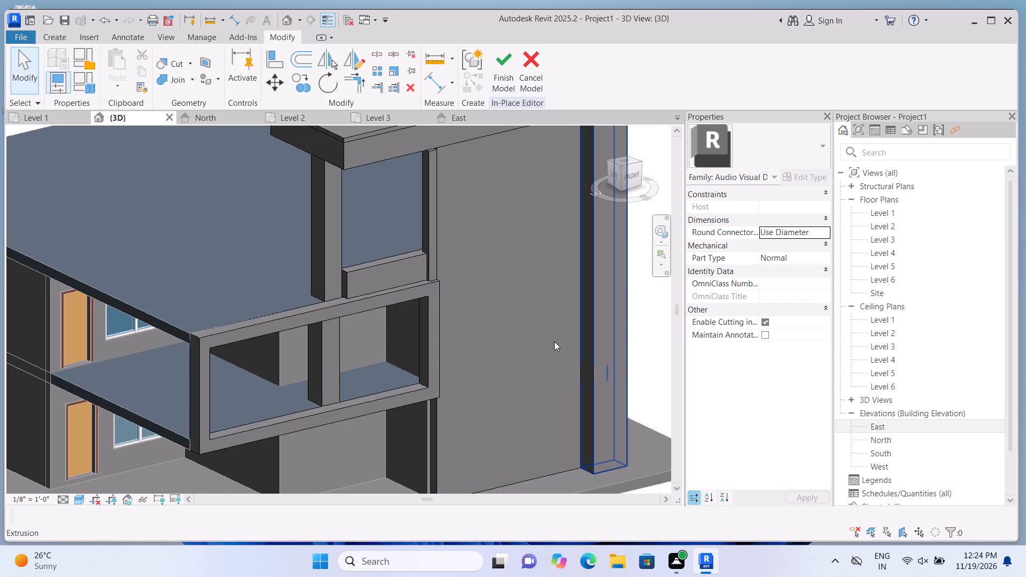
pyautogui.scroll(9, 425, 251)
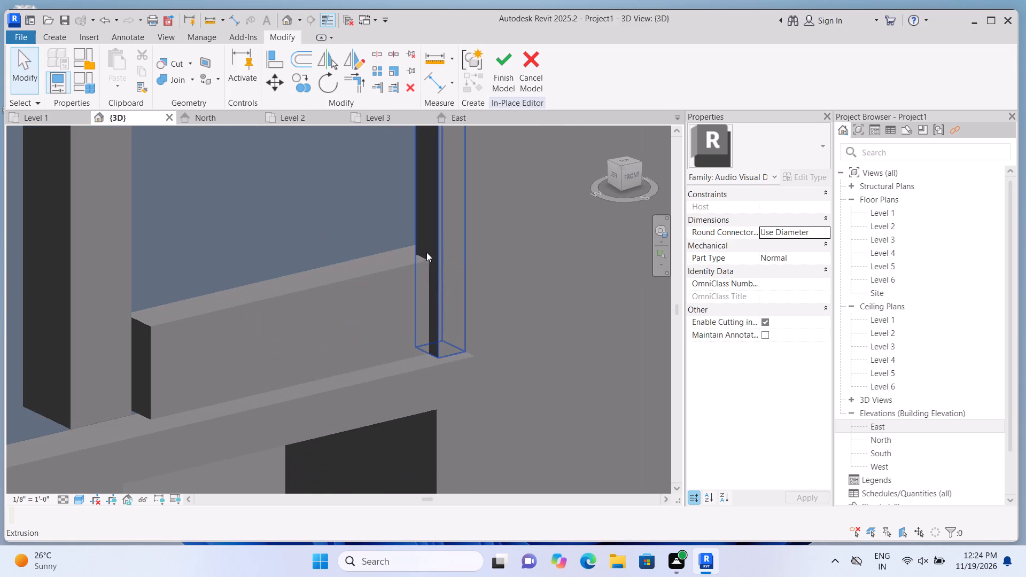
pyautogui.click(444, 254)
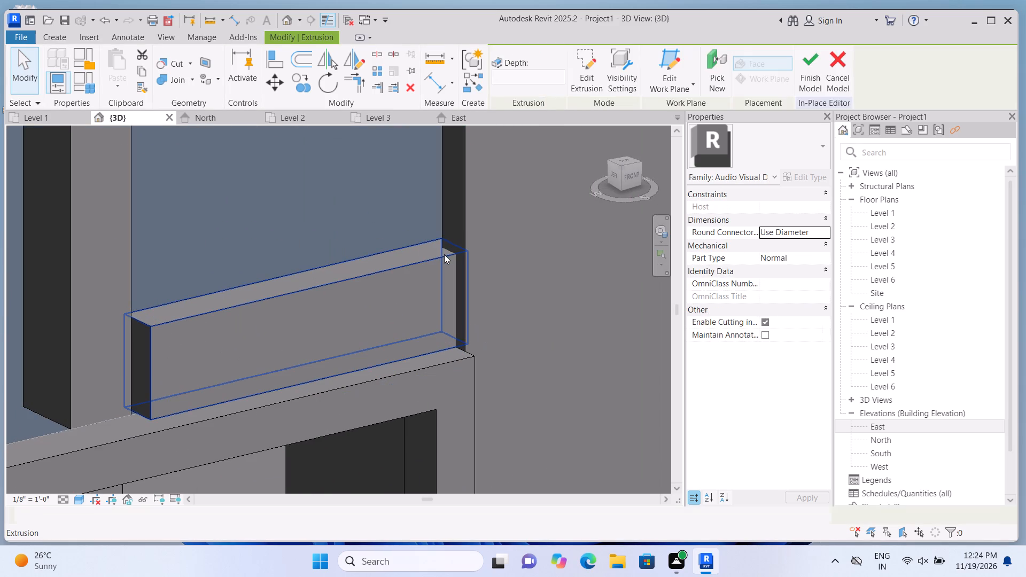
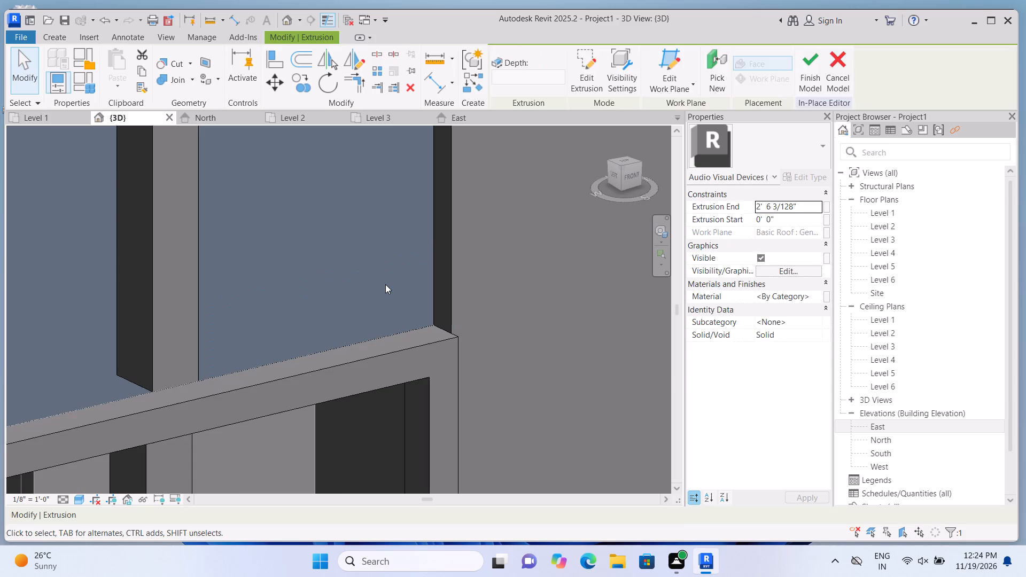
# Extrude a rectangle of about 8' 8" by 8", 3" deep, on the roof surface between the tall wall's corner and the column.
pyautogui.scroll(-8, 386, 291)
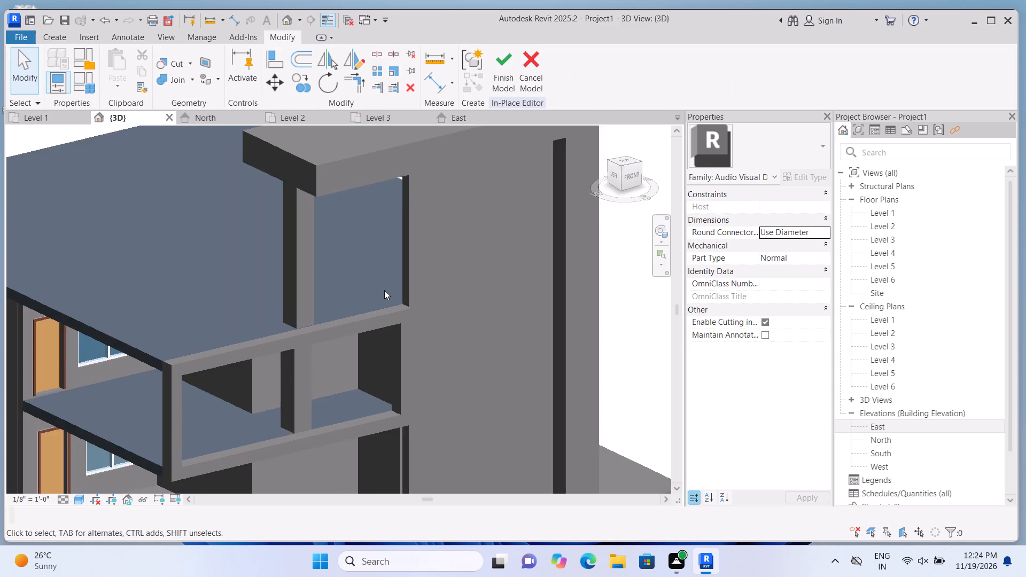
pyautogui.scroll(-1, 384, 290)
pyautogui.keyDown('shift'); pyautogui.moveTo(284, 305); pyautogui.dragTo(528, 311, button='middle'); pyautogui.keyUp('shift')
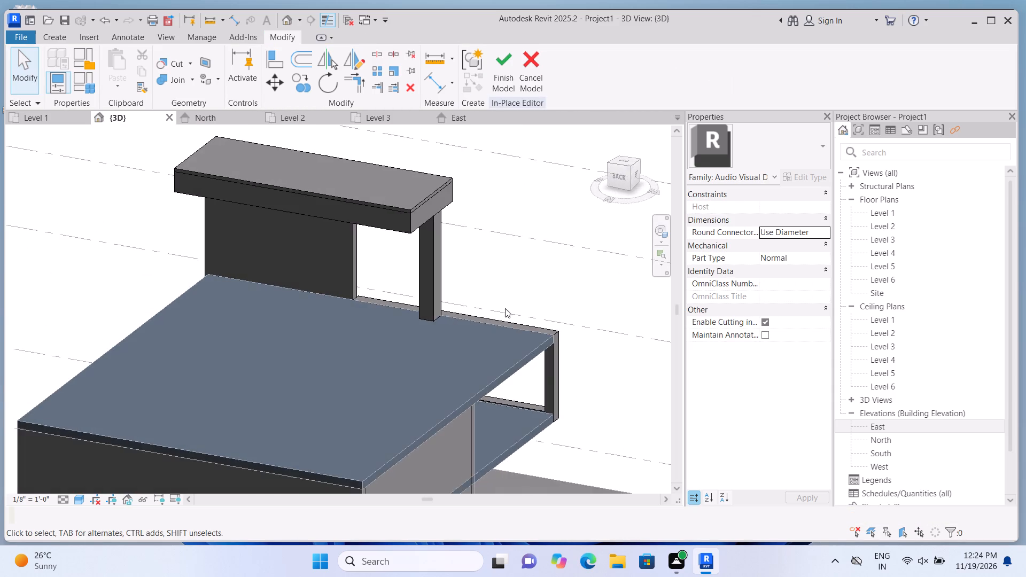
pyautogui.scroll(1, 320, 283)
pyautogui.scroll(6, 410, 260)
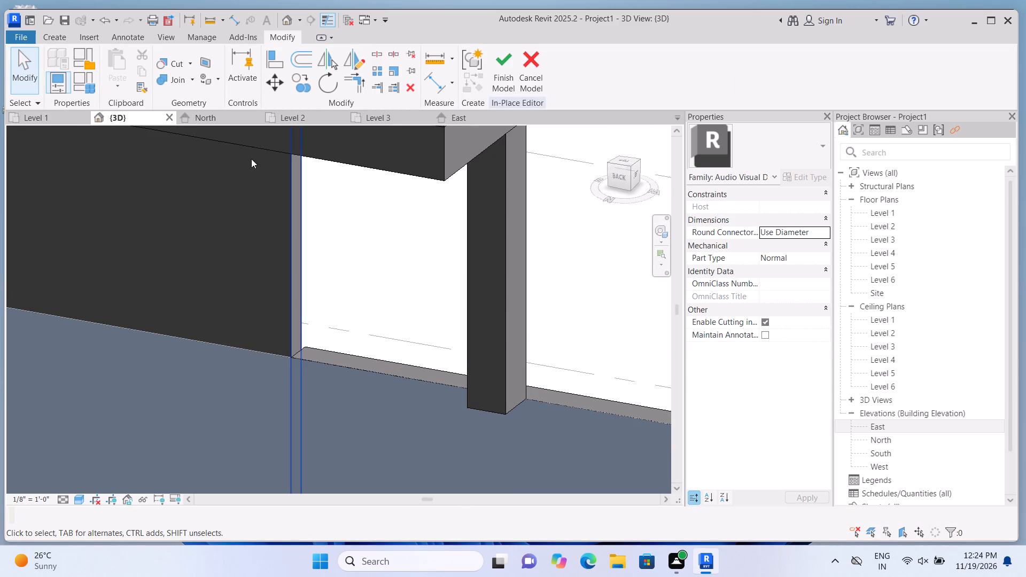
pyautogui.click(55, 38)
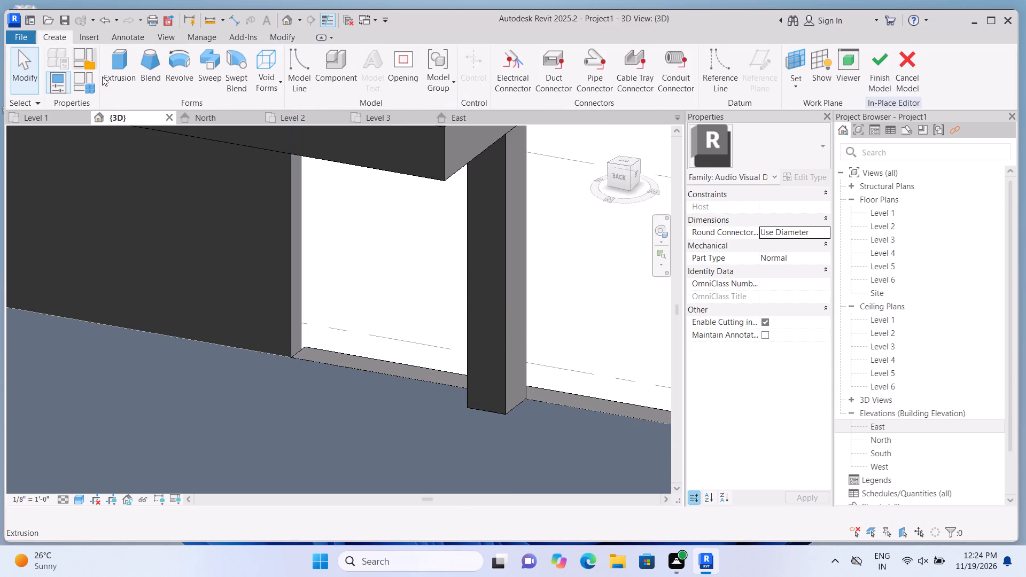
pyautogui.click(113, 84)
pyautogui.click(703, 89)
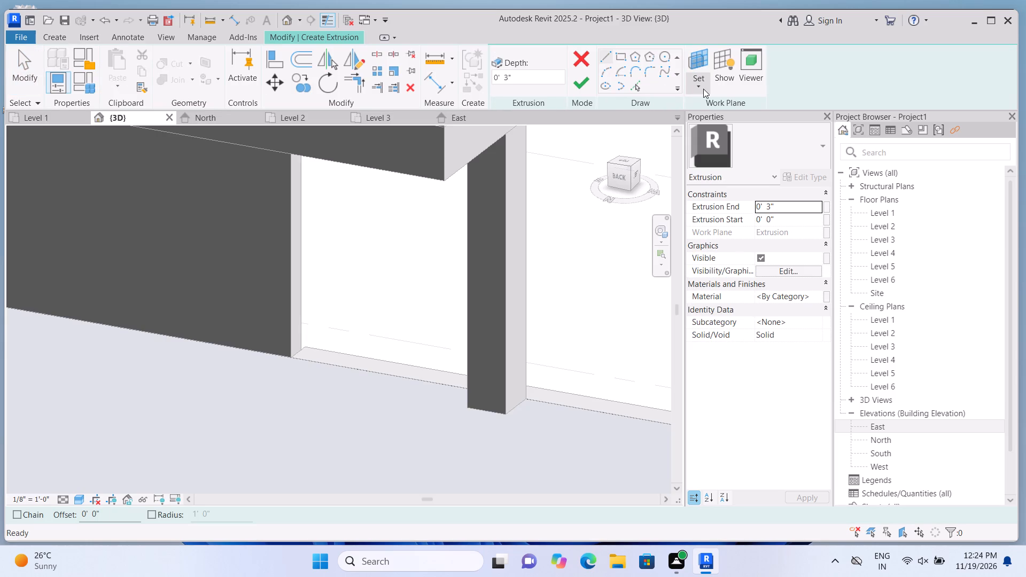
pyautogui.click(711, 130)
pyautogui.click(363, 403)
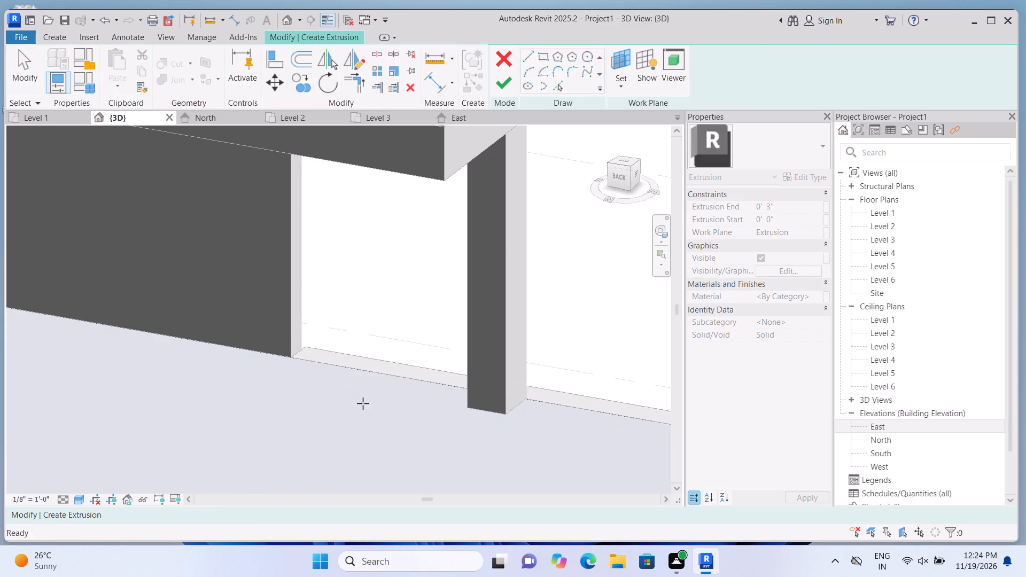
pyautogui.click(615, 55)
pyautogui.scroll(2, 447, 286)
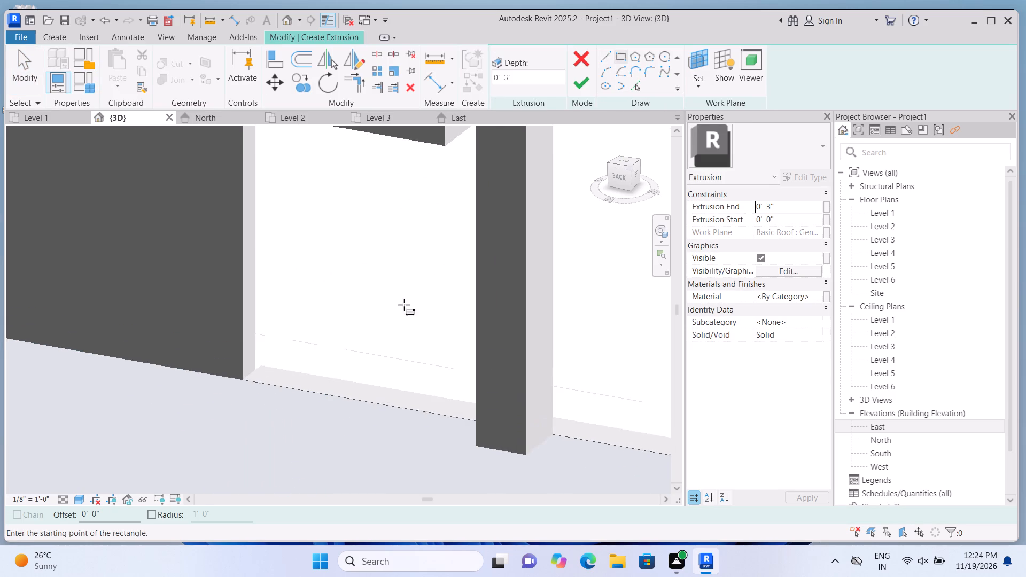
pyautogui.scroll(1, 294, 352)
pyautogui.click(238, 385)
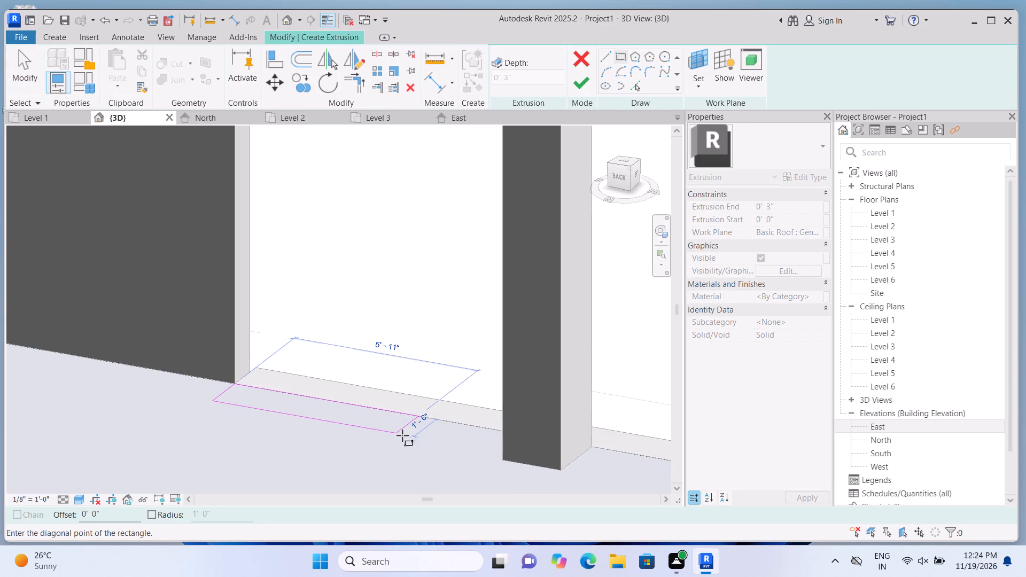
pyautogui.click(494, 438)
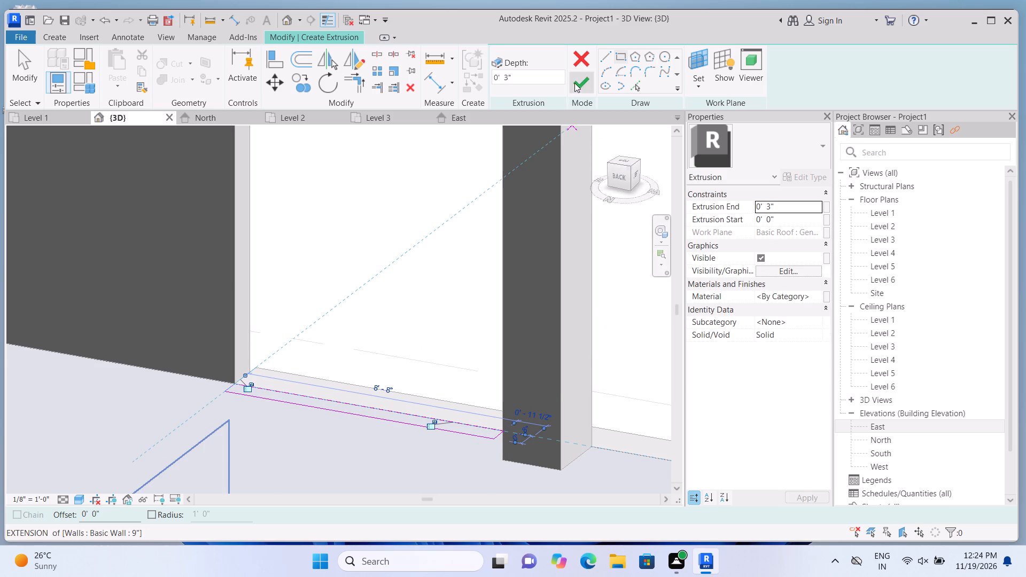
pyautogui.click(574, 83)
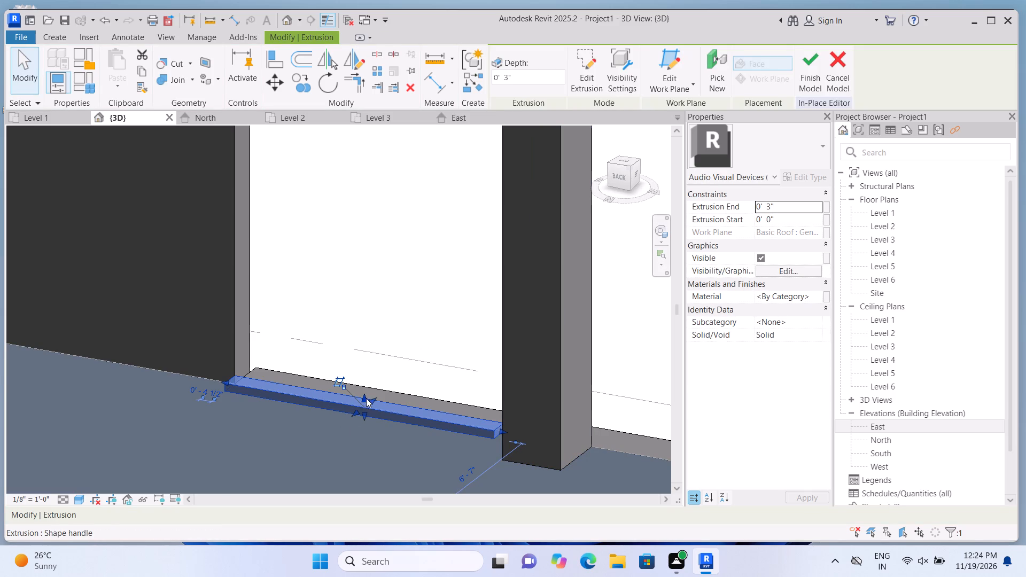
# Stretch the new strip between the tall wall and the column upward into a low panel about 3' 1" high.
pyautogui.moveTo(364, 396); pyautogui.dragTo(388, 313)
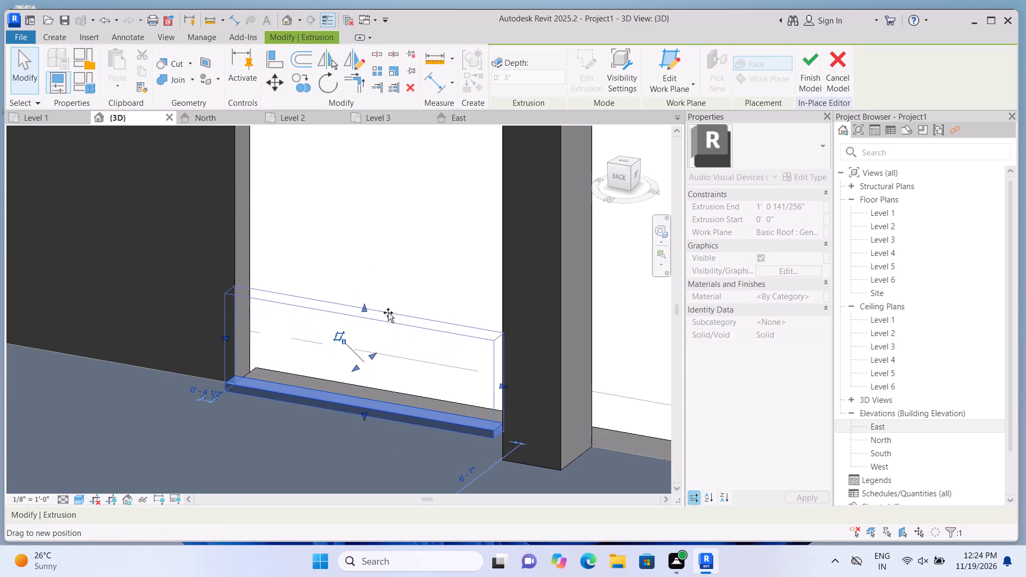
pyautogui.moveTo(388, 313); pyautogui.dragTo(388, 311)
pyautogui.scroll(-5, 393, 310)
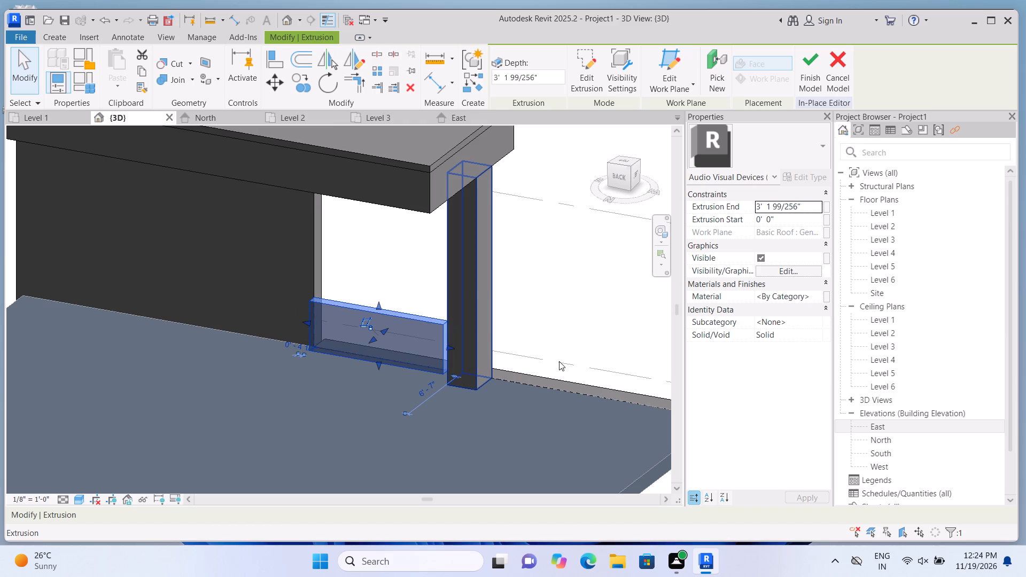
pyautogui.scroll(-1, 549, 315)
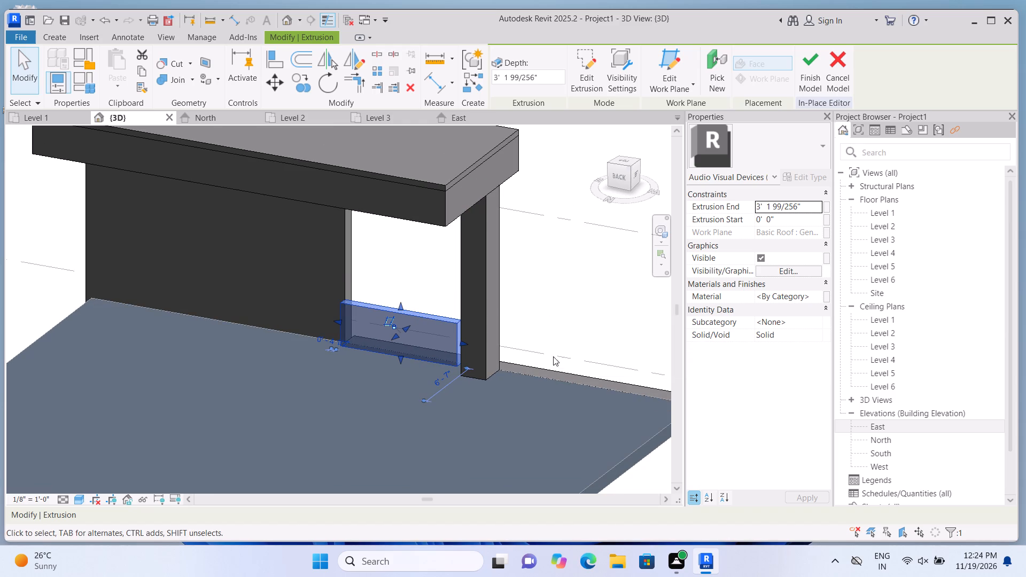
pyautogui.scroll(-2, 571, 368)
pyautogui.moveTo(613, 395); pyautogui.dragTo(459, 368, button='middle')
pyautogui.scroll(2, 454, 360)
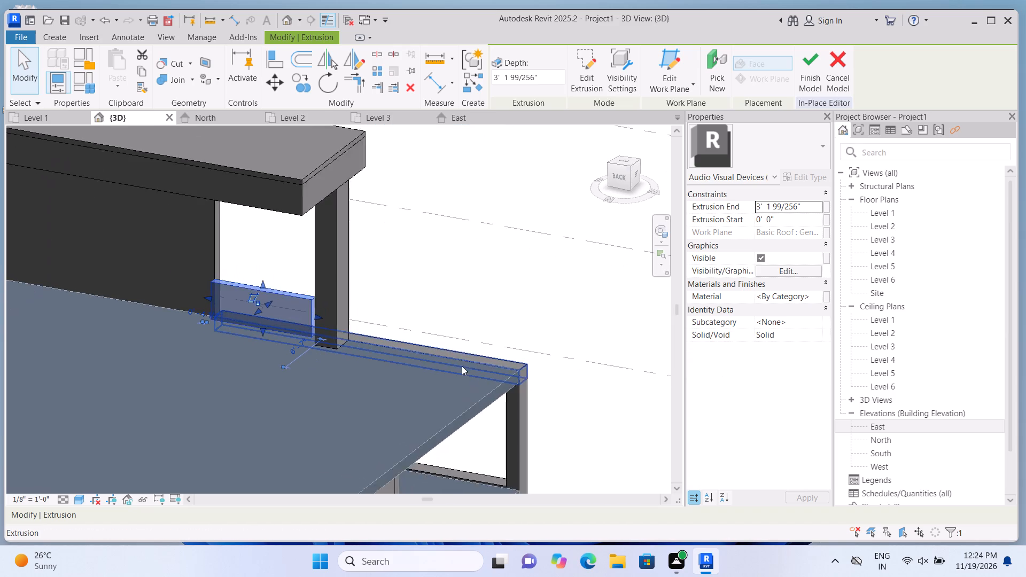
pyautogui.click(261, 237)
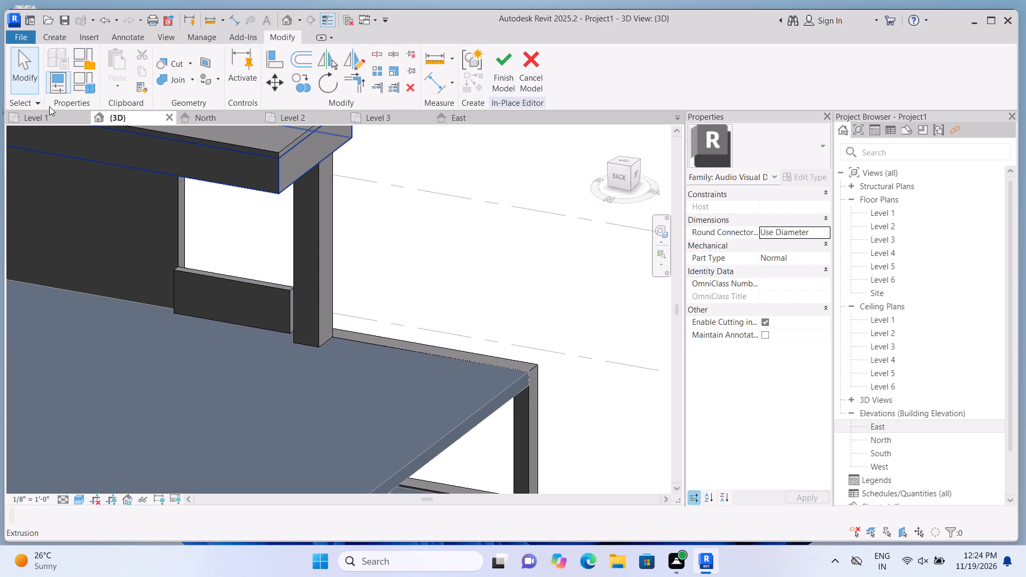
# Extrude a rectangle of about 14' 3" by 10", 3" deep, along the roof edge from the column to the roof's outer corner.
pyautogui.click(59, 37)
pyautogui.click(118, 73)
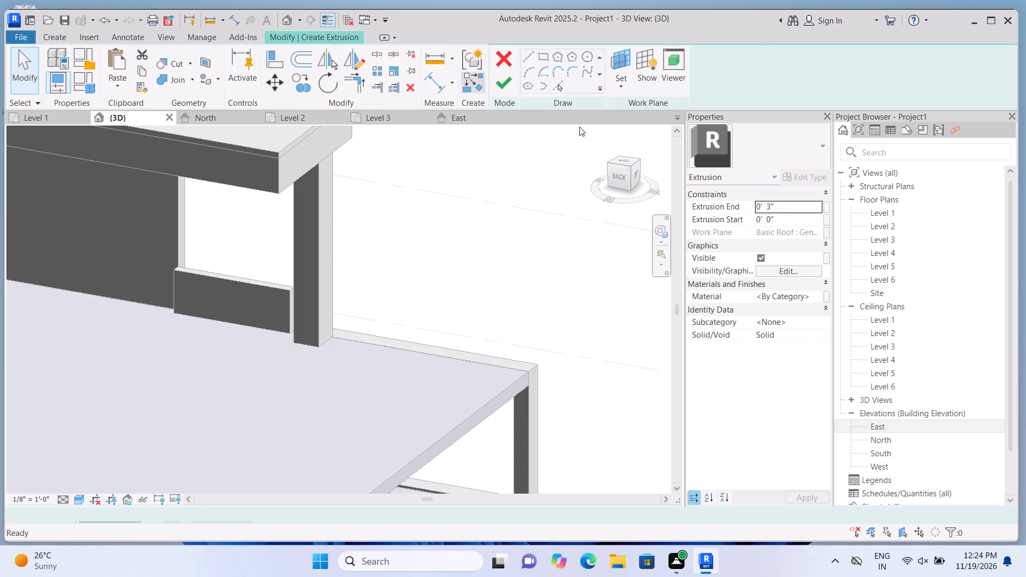
pyautogui.click(703, 84)
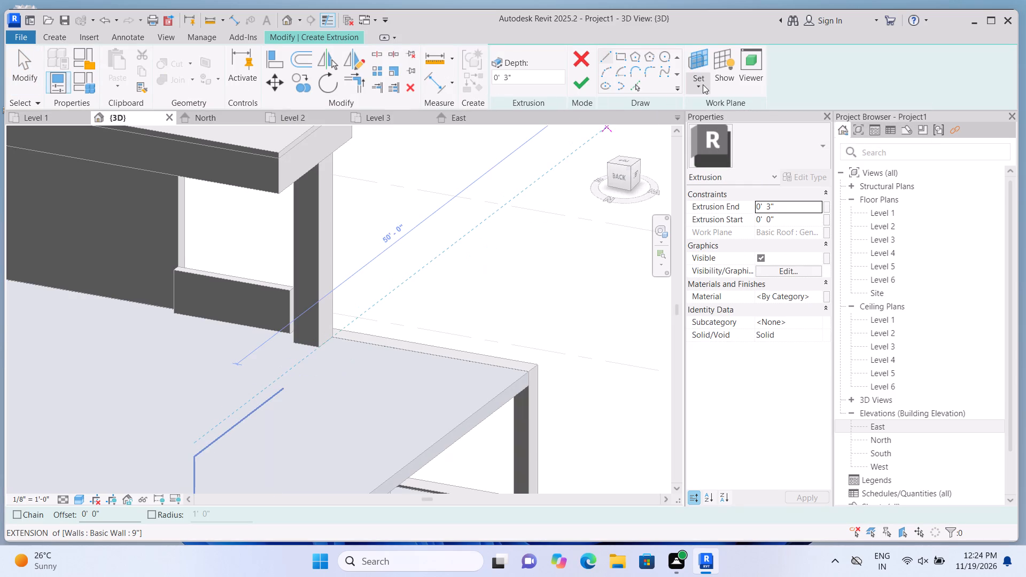
pyautogui.click(720, 138)
pyautogui.scroll(3, 555, 288)
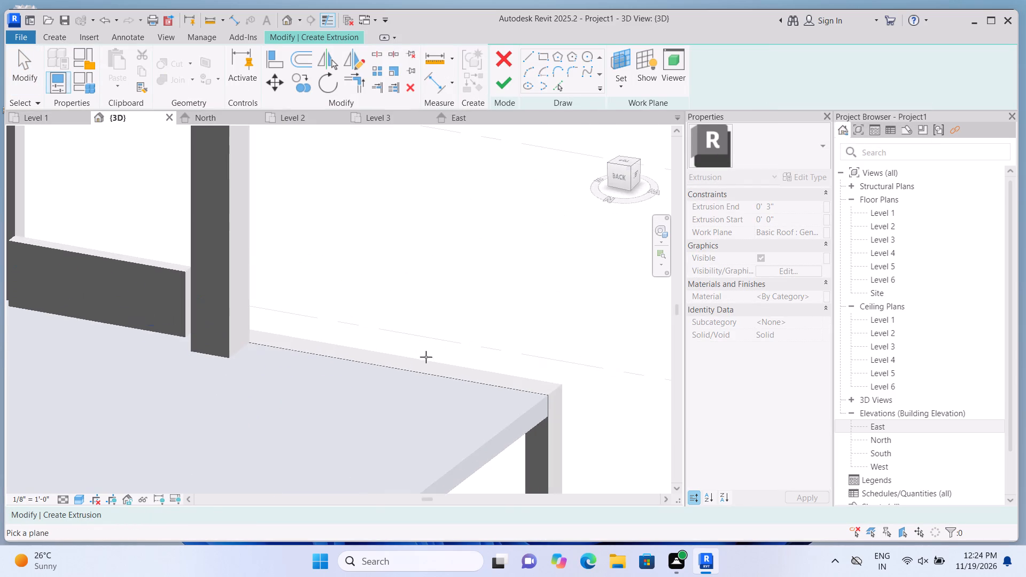
pyautogui.scroll(1, 331, 376)
pyautogui.click(324, 373)
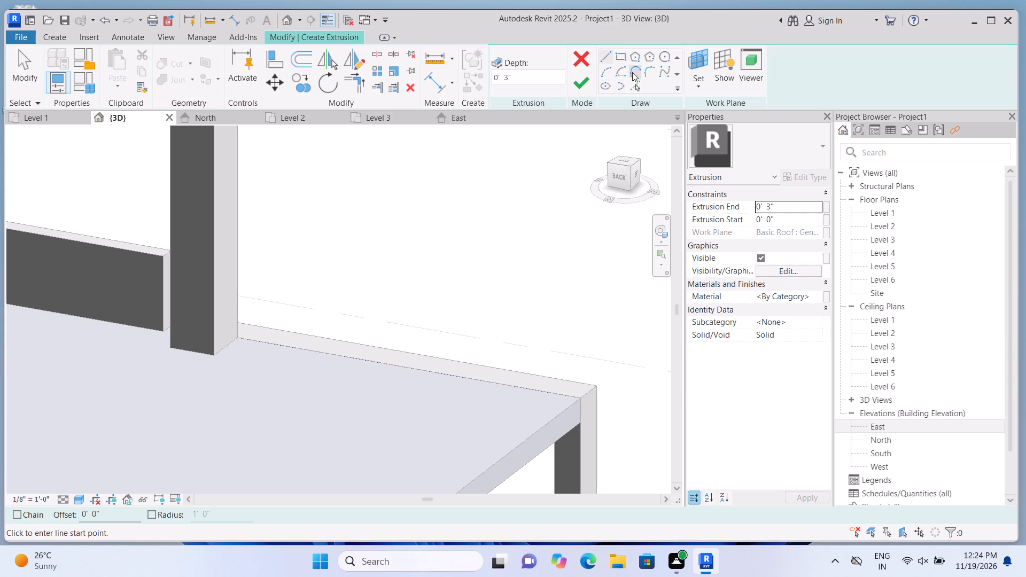
pyautogui.click(623, 54)
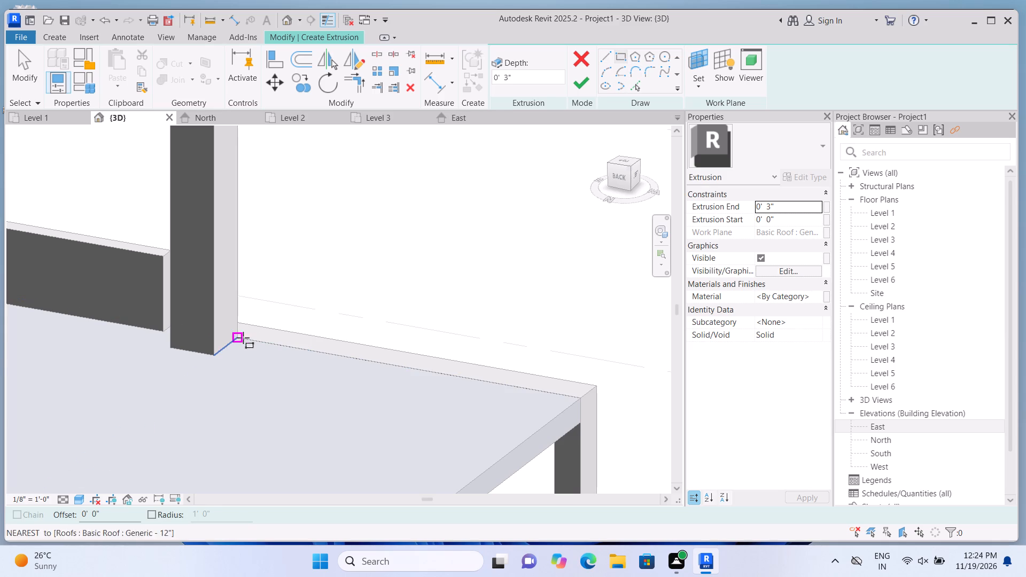
pyautogui.click(242, 337)
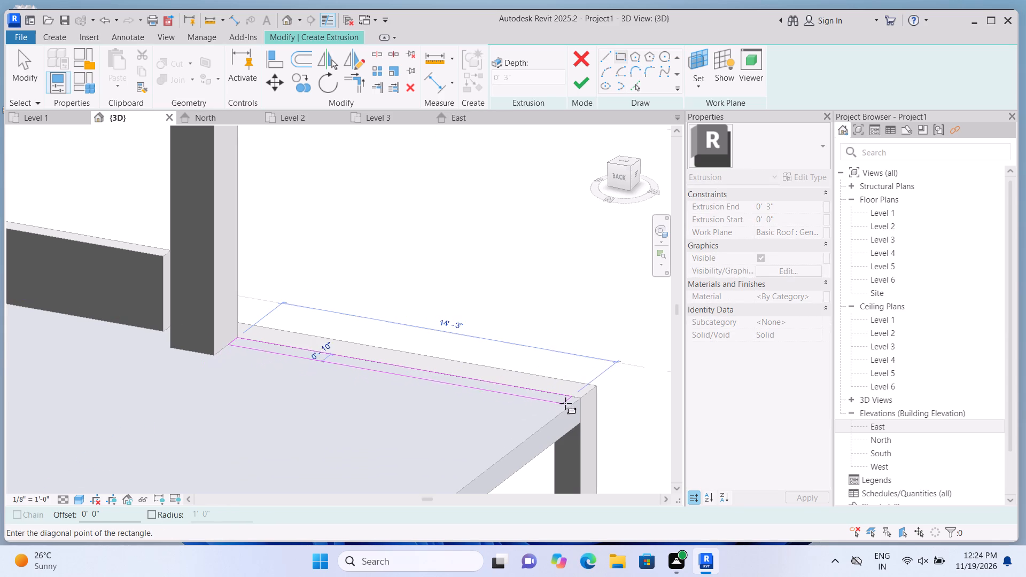
pyautogui.click(570, 403)
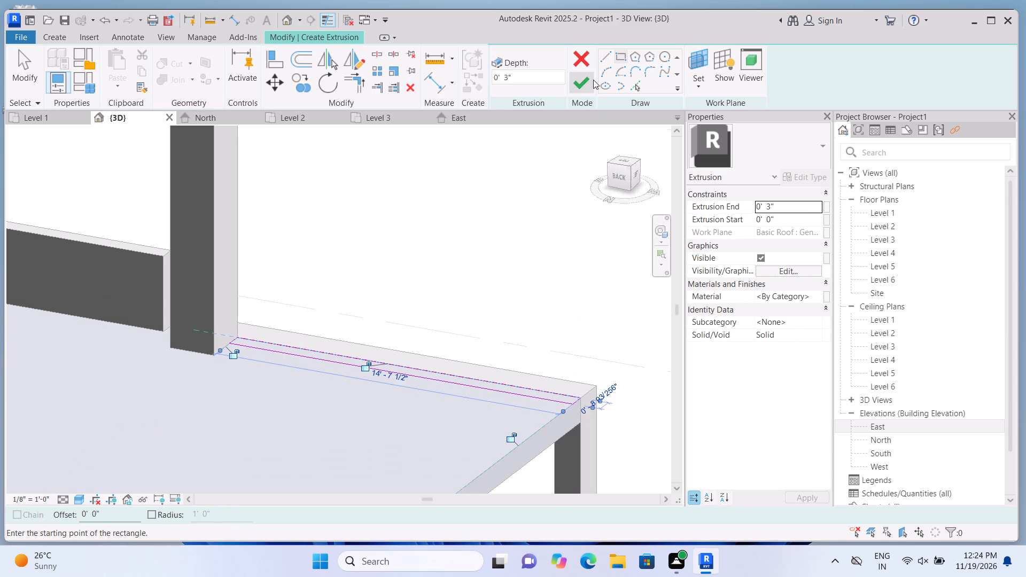
pyautogui.click(592, 79)
# Stretch the new roof-edge strip beyond the column upward into a parapet panel about 3' 10" high.
pyautogui.scroll(1, 404, 292)
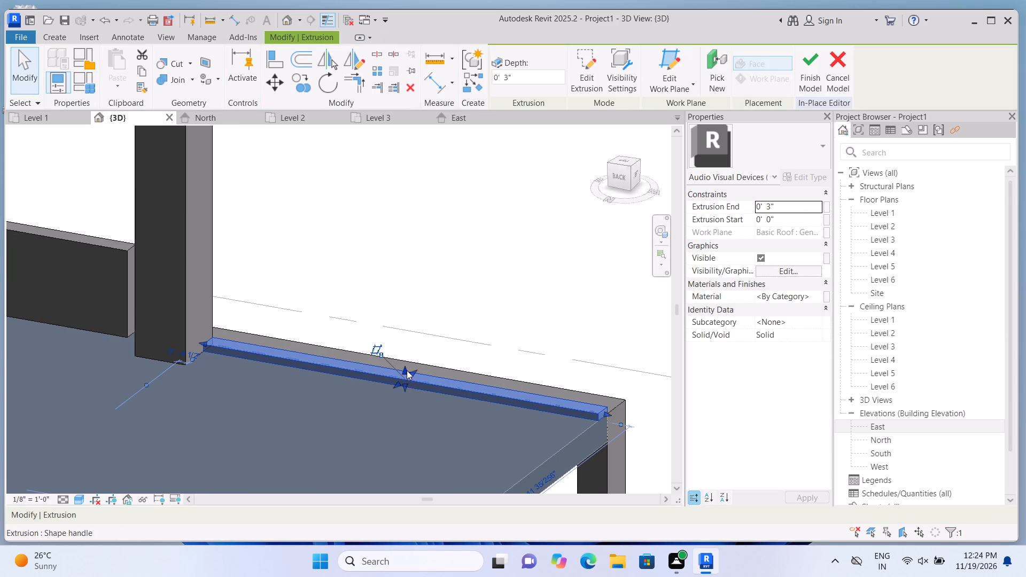
pyautogui.moveTo(407, 370); pyautogui.dragTo(422, 275)
pyautogui.scroll(-1, 422, 275)
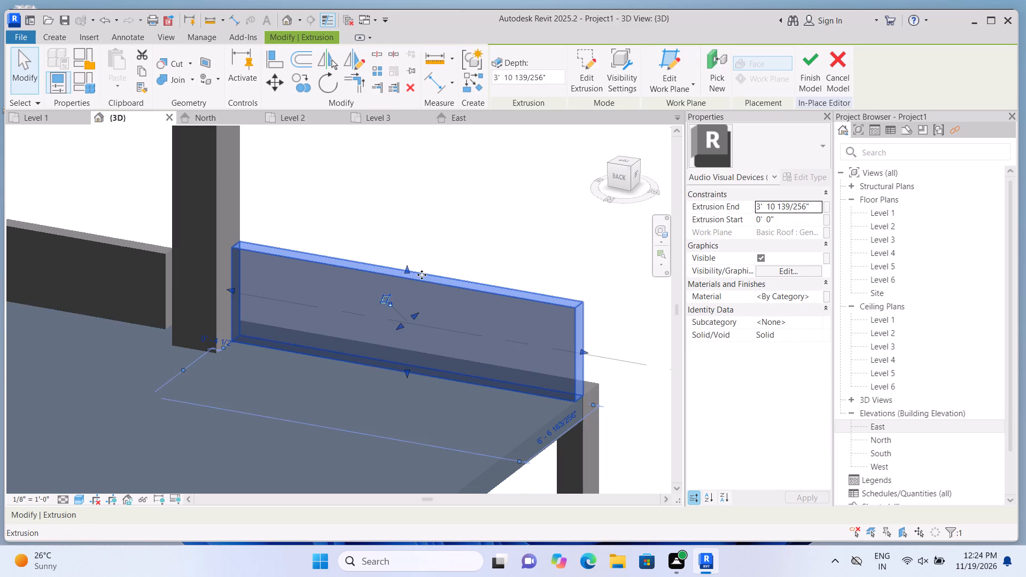
pyautogui.scroll(-2, 422, 275)
pyautogui.click(446, 230)
pyautogui.scroll(-1, 446, 230)
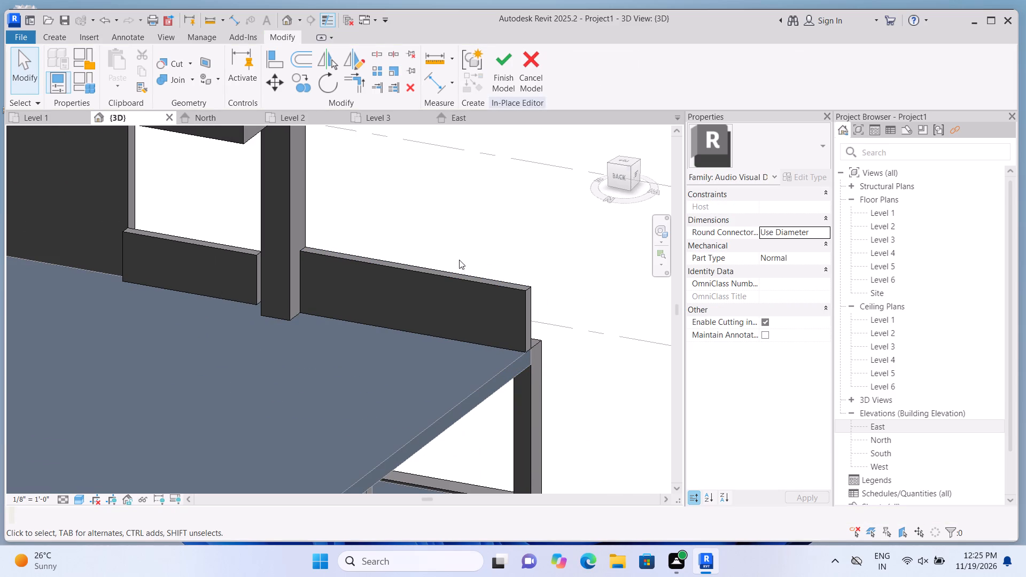
# Lengthen the short panel beside the tall wall toward the column and adjust its end to meet the column's side face.
pyautogui.keyDown('shift'); pyautogui.moveTo(473, 246); pyautogui.dragTo(123, 265, button='middle'); pyautogui.keyUp('shift')
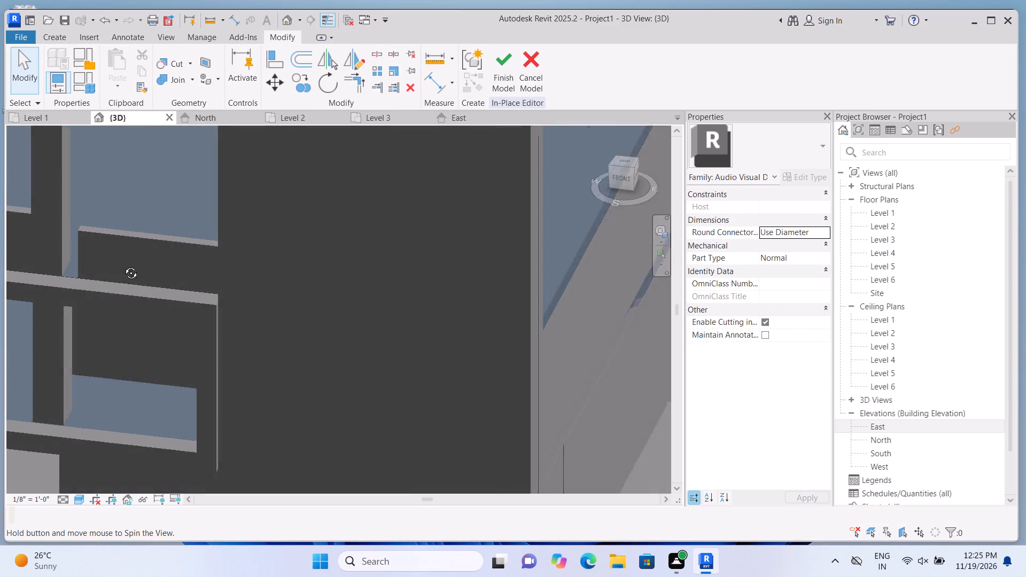
pyautogui.keyDown('shift'); pyautogui.moveTo(123, 265); pyautogui.dragTo(64, 240, button='middle'); pyautogui.keyUp('shift')
pyautogui.scroll(-2, 255, 343)
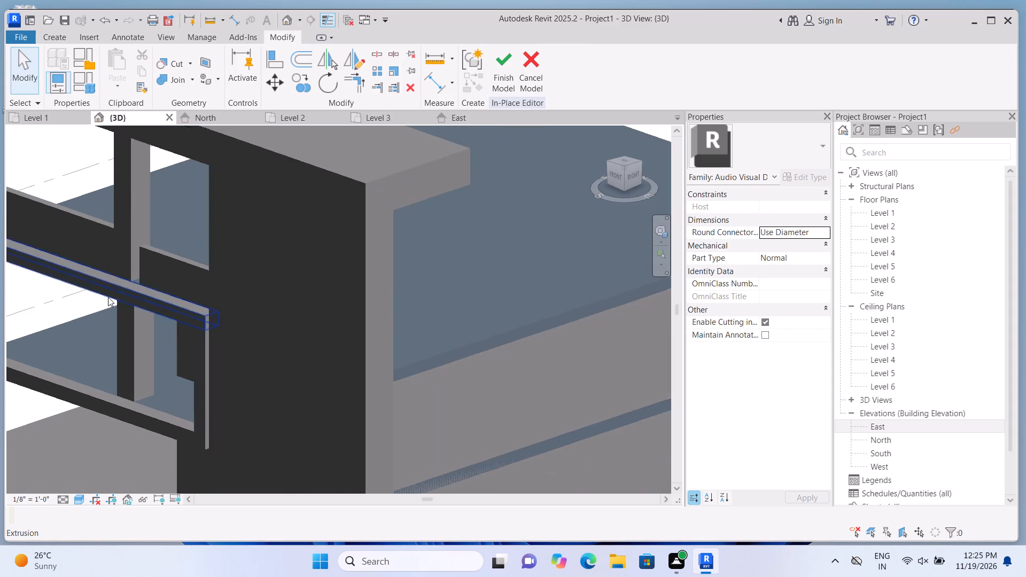
pyautogui.moveTo(96, 290); pyautogui.dragTo(239, 384, button='middle')
pyautogui.scroll(3, 229, 392)
pyautogui.scroll(3, 285, 337)
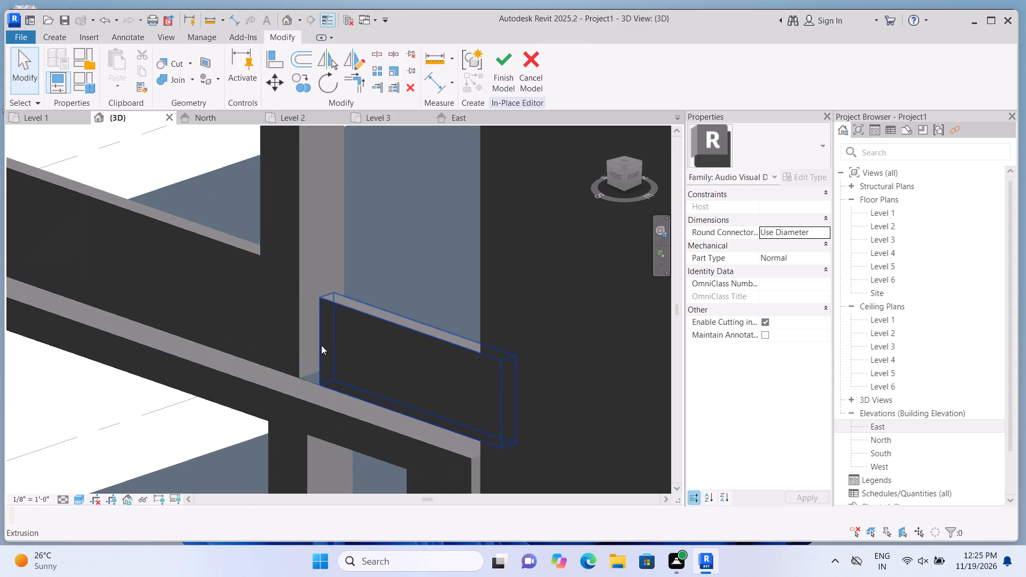
pyautogui.click(360, 341)
pyautogui.scroll(1, 338, 332)
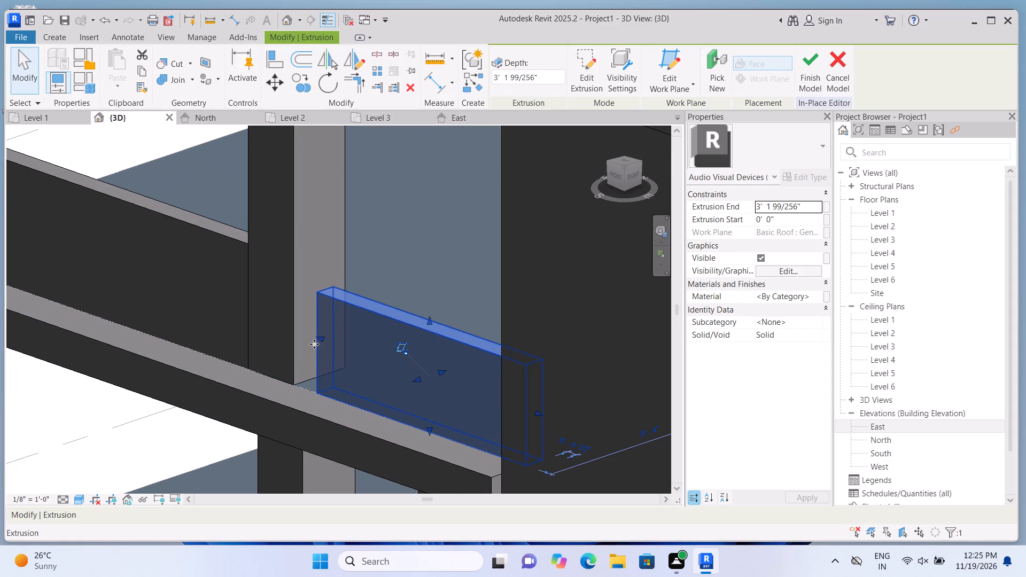
pyautogui.moveTo(320, 338); pyautogui.dragTo(301, 317)
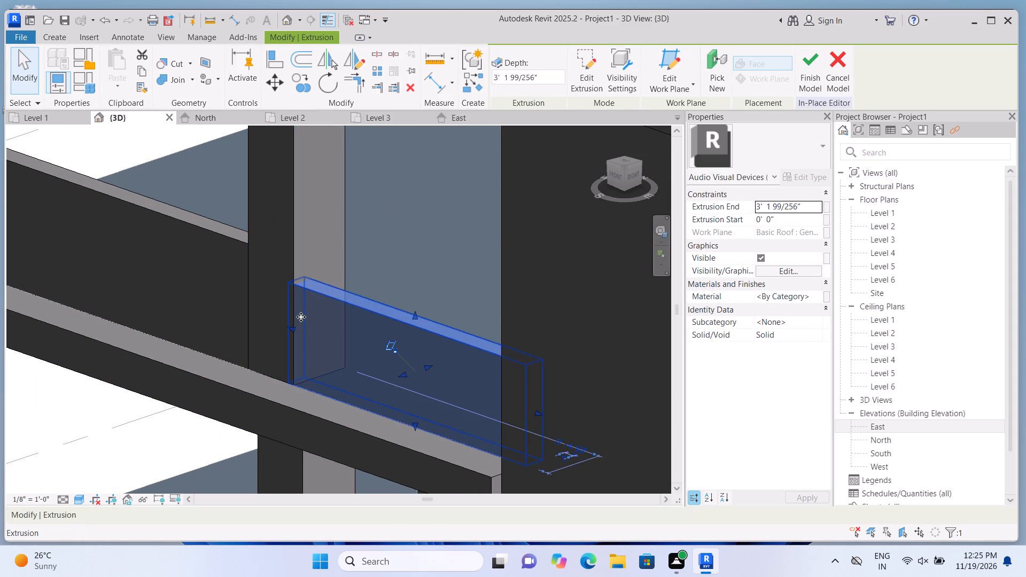
pyautogui.scroll(-1, 316, 342)
pyautogui.press('Escape')
pyautogui.scroll(1, 274, 341)
pyautogui.click(323, 329)
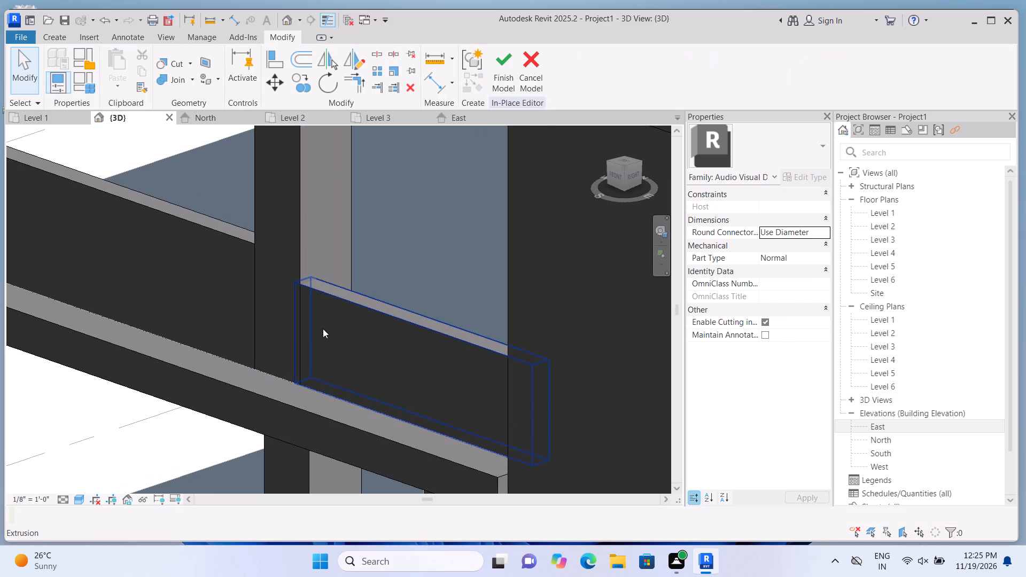
pyautogui.scroll(4, 308, 323)
pyautogui.moveTo(292, 330); pyautogui.dragTo(306, 334)
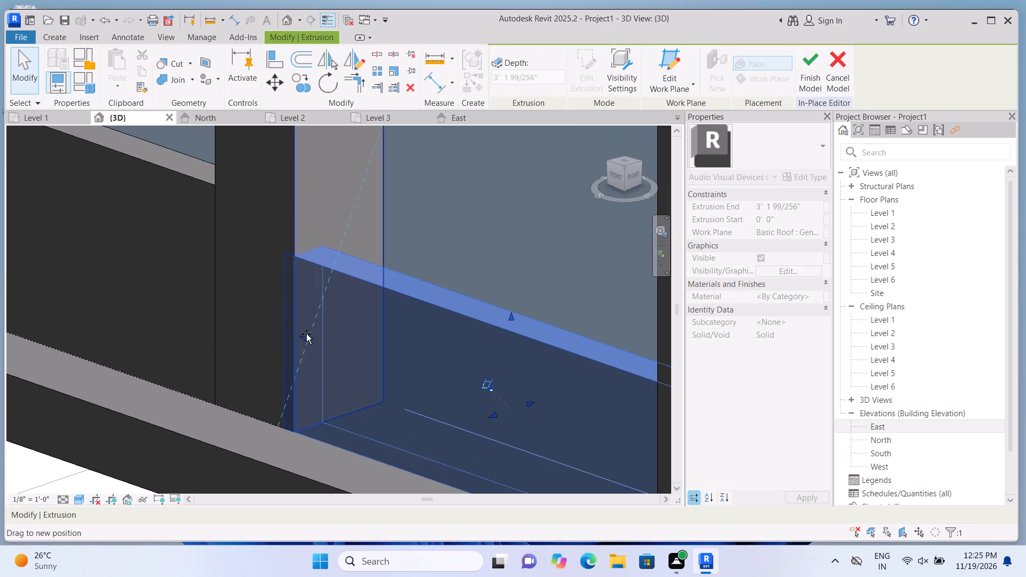
pyautogui.moveTo(306, 334); pyautogui.dragTo(307, 335)
pyautogui.press('Escape')
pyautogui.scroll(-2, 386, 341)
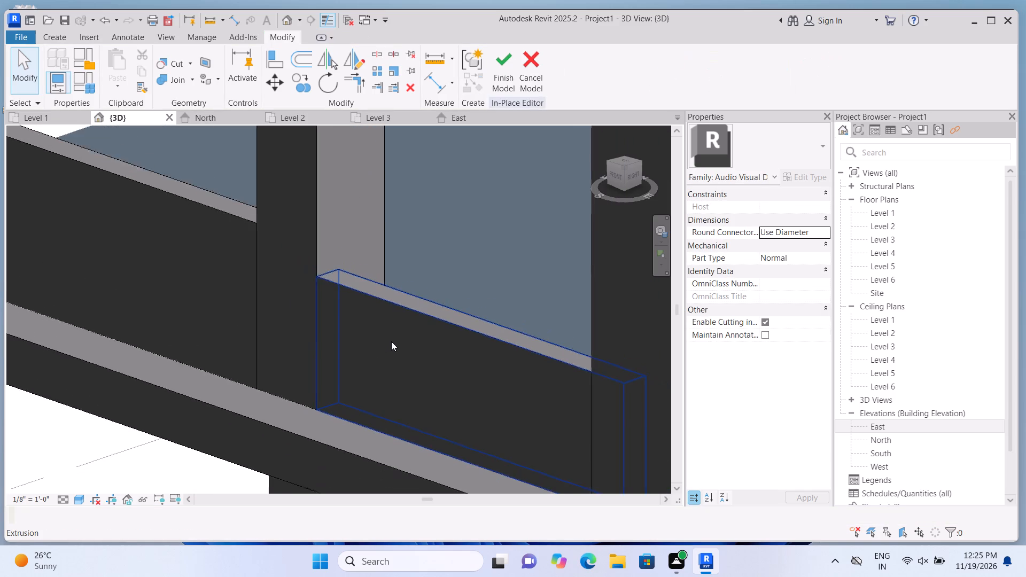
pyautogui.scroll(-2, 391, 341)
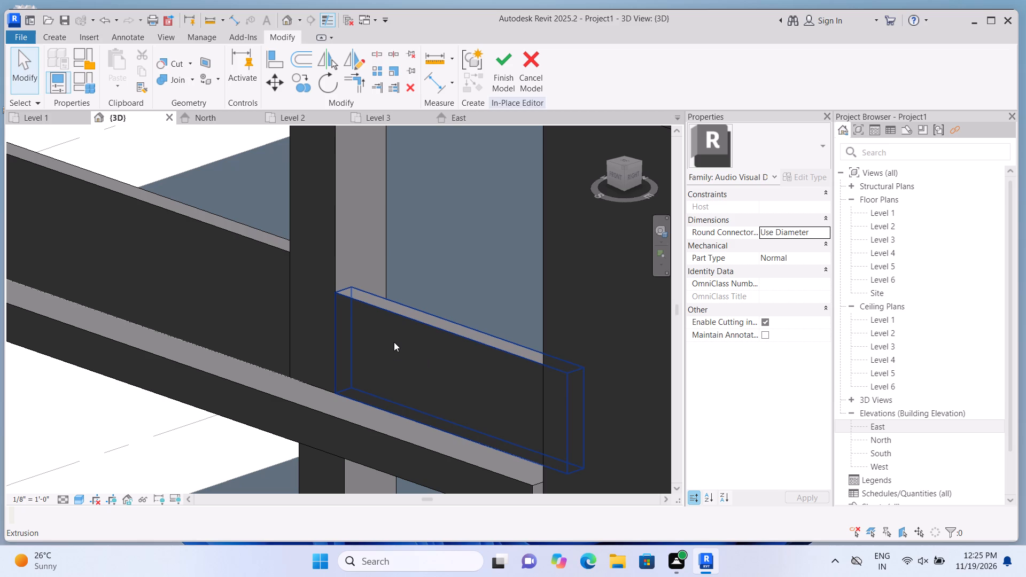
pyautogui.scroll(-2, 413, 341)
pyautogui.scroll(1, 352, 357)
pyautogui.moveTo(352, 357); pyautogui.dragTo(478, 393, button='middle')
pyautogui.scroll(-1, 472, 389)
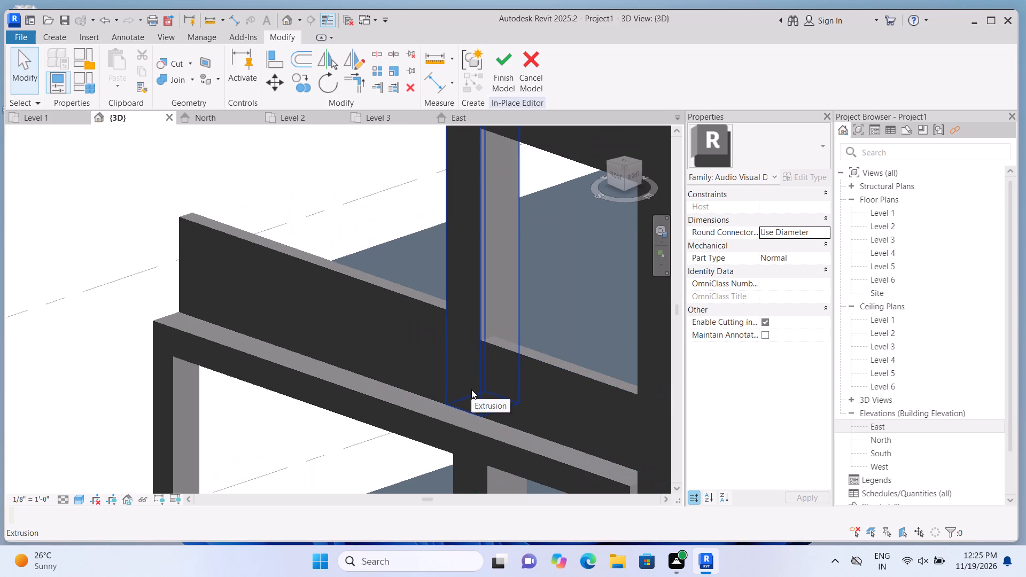
# Lower the long parapet panel between the column and the roof's outer corner to about 3' 5" high.
pyautogui.moveTo(423, 380); pyautogui.dragTo(353, 362, button='middle')
pyautogui.click(468, 382)
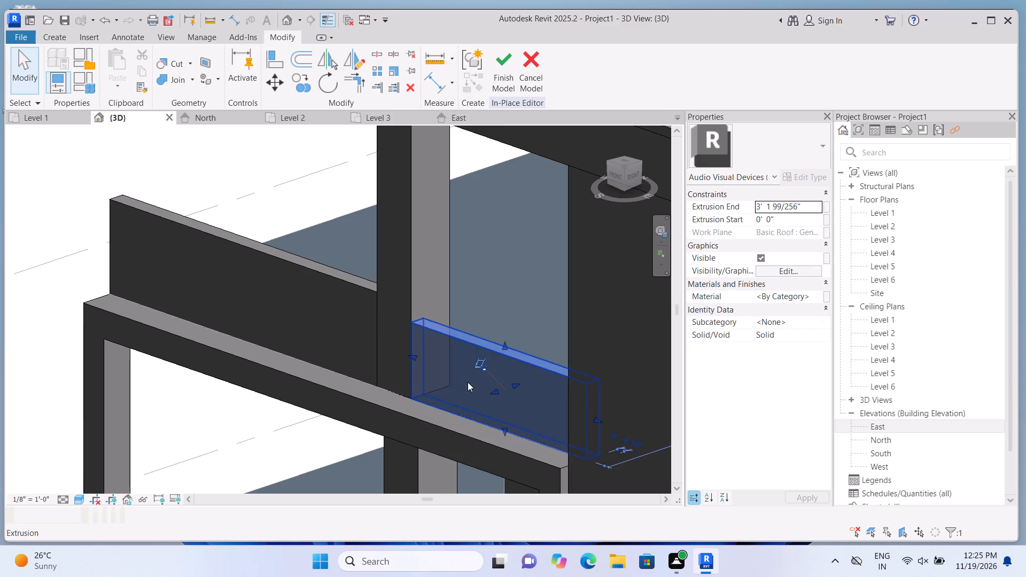
pyautogui.scroll(2, 468, 382)
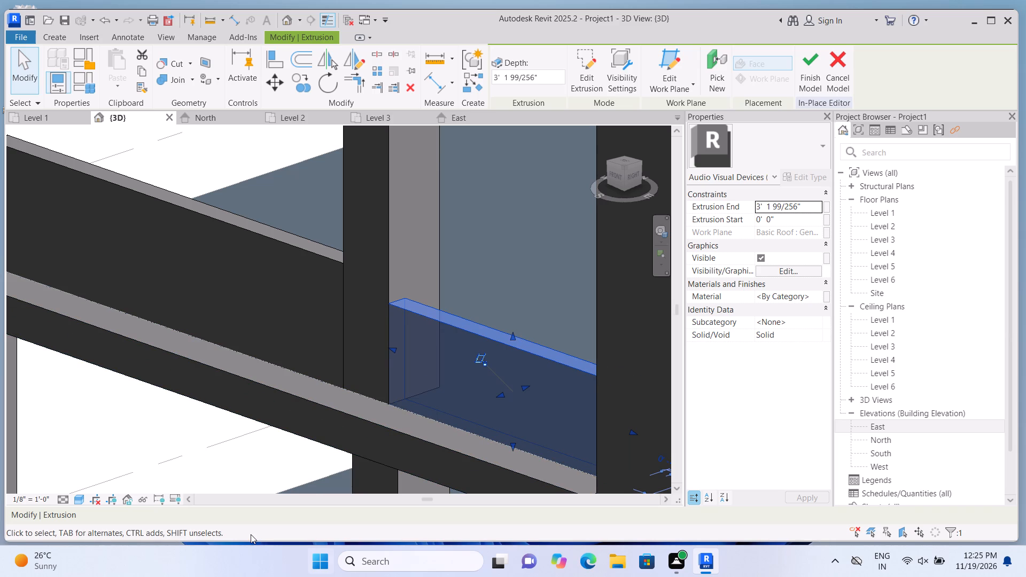
pyautogui.scroll(-1, 297, 459)
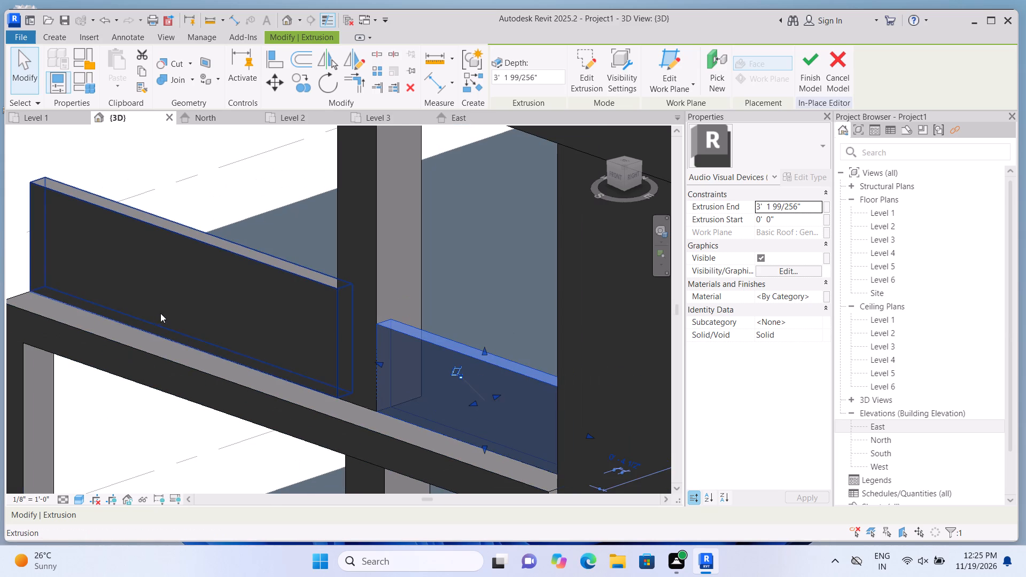
pyautogui.click(192, 279)
pyautogui.scroll(1, 190, 277)
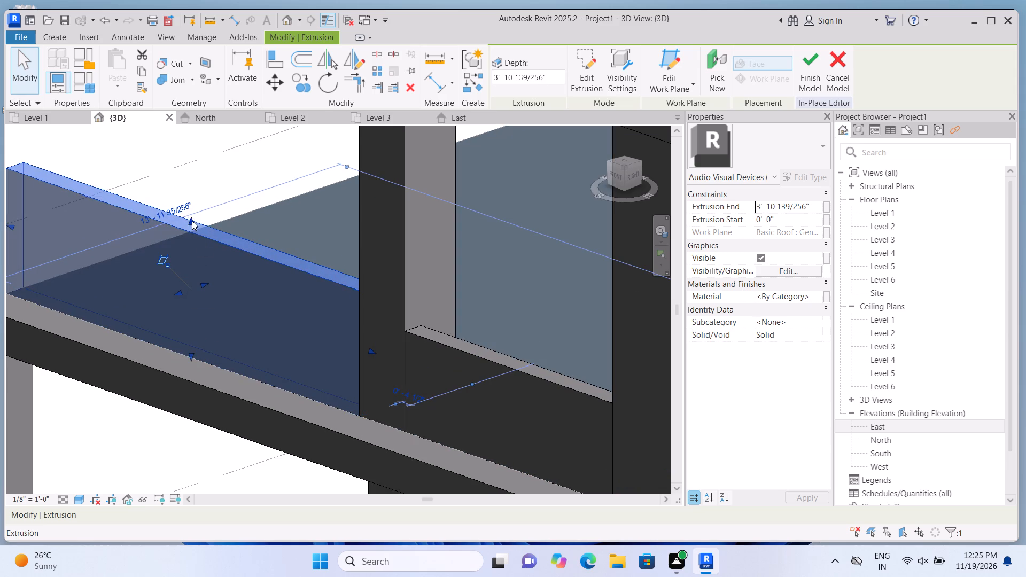
pyautogui.moveTo(190, 216); pyautogui.dragTo(192, 240)
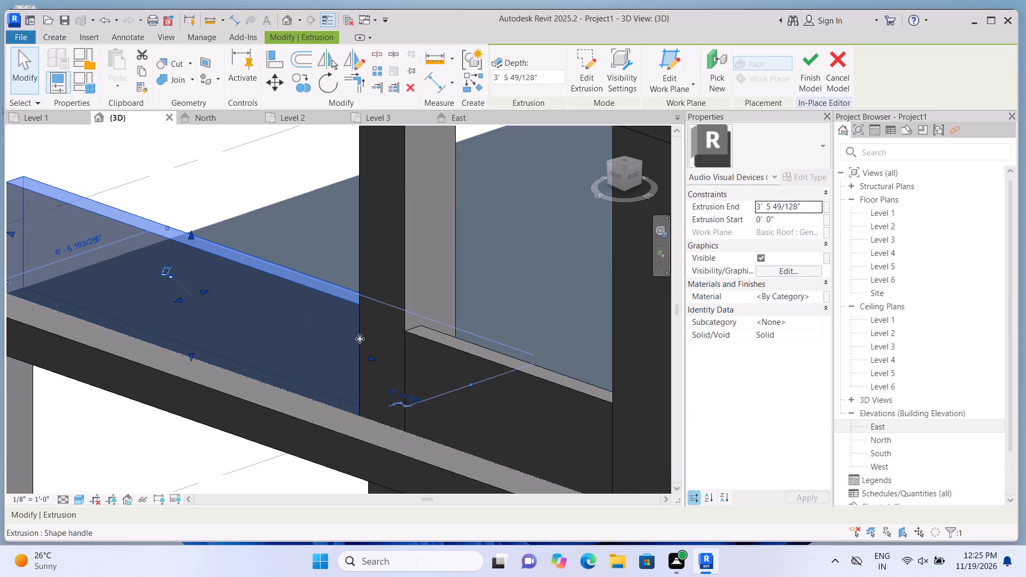
# Raise the short parapet panel beside the tall wall to about 3' 5", level with the long panel's top.
pyautogui.click(455, 346)
pyautogui.moveTo(527, 361); pyautogui.dragTo(526, 355)
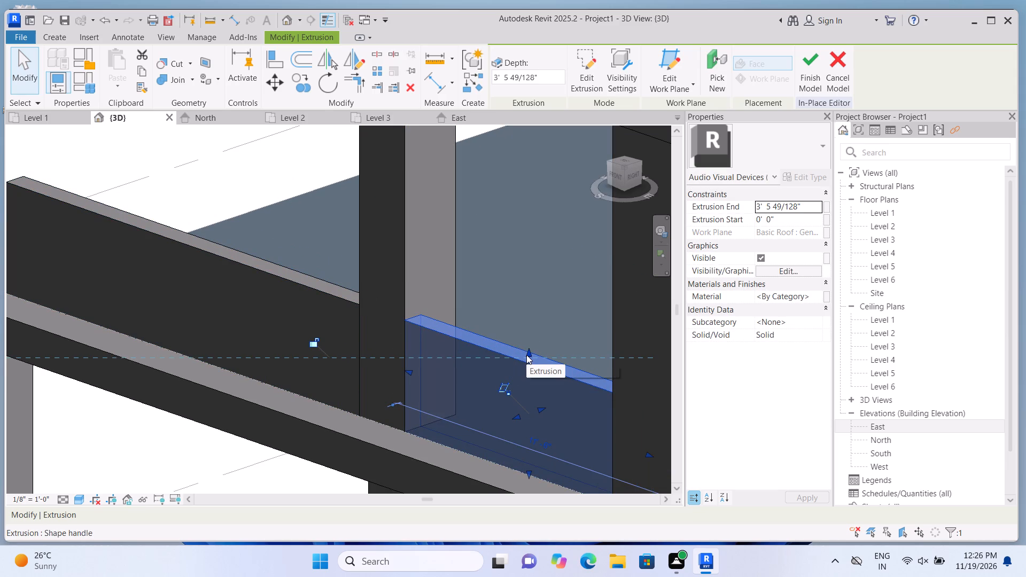
pyautogui.press('Escape')
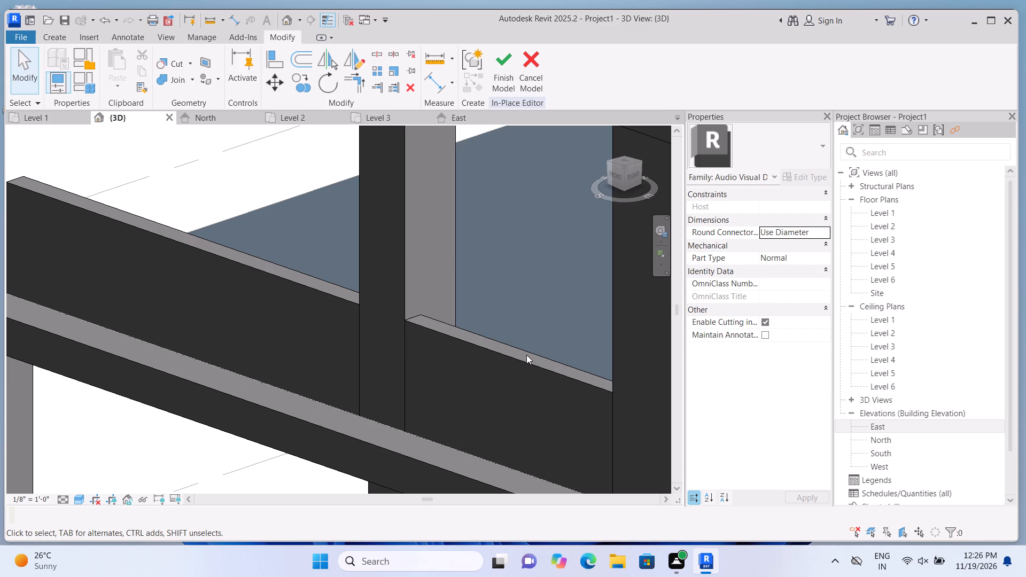
# Join the short and long parapet panels to the column between them with Join Geometry.
pyautogui.scroll(-4, 526, 353)
pyautogui.scroll(-2, 565, 332)
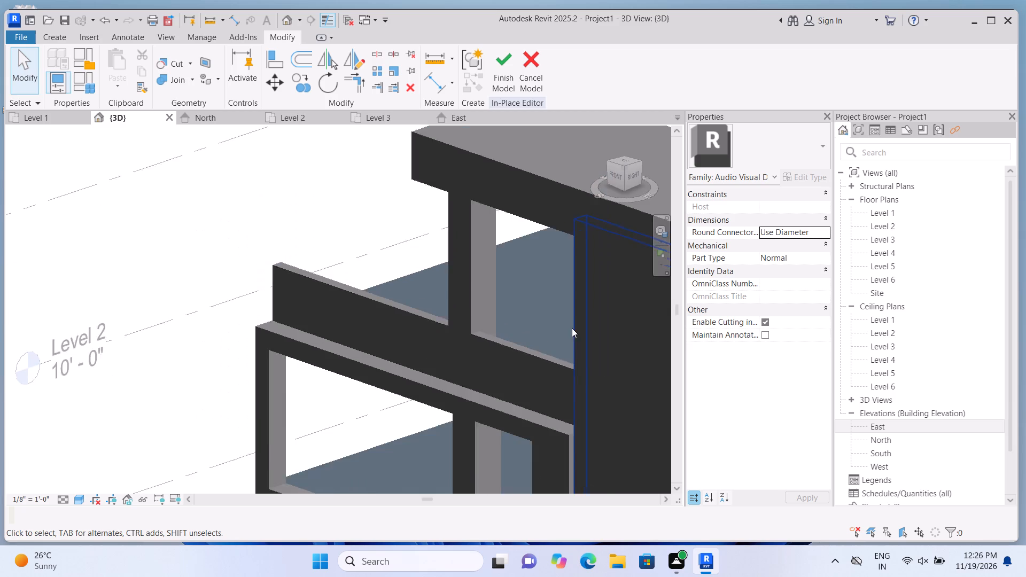
pyautogui.scroll(5, 482, 353)
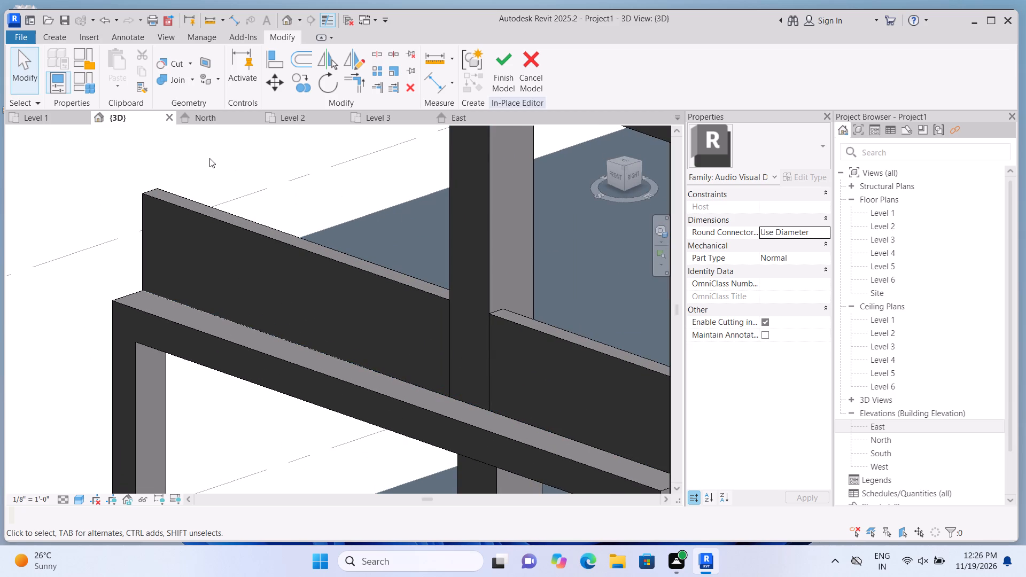
pyautogui.click(186, 78)
pyautogui.click(193, 77)
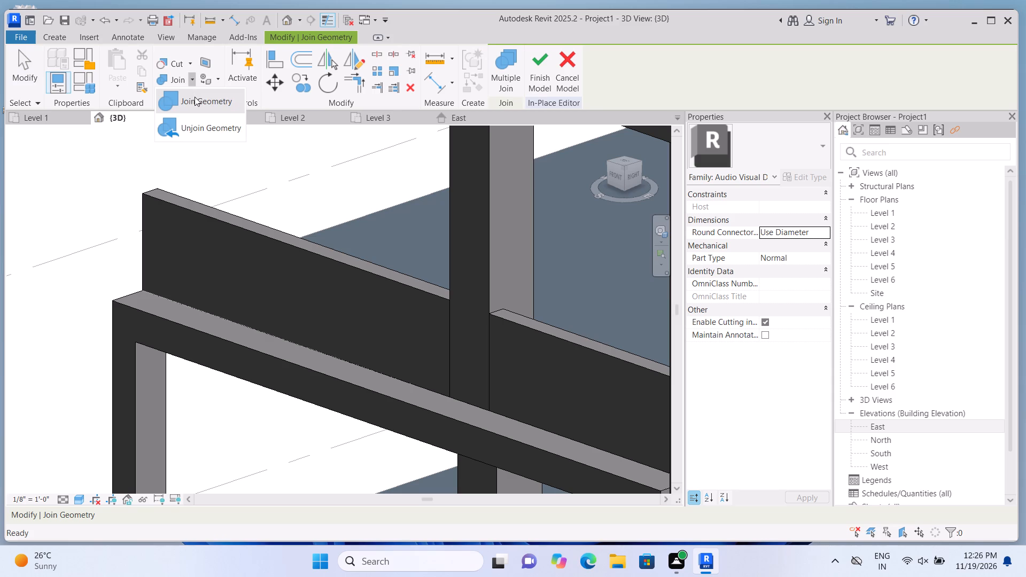
pyautogui.click(195, 97)
pyautogui.click(533, 369)
pyautogui.click(492, 288)
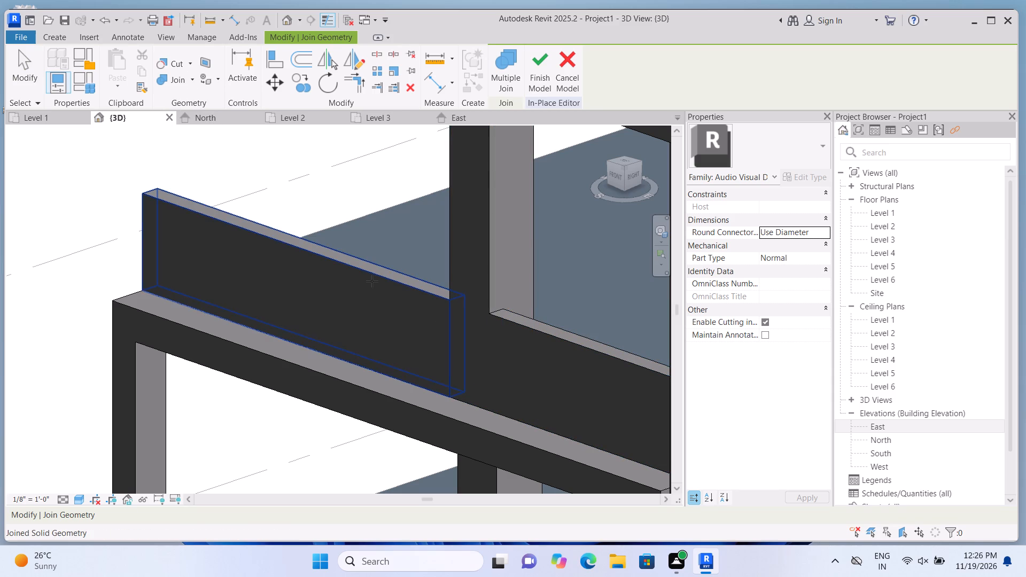
pyautogui.click(371, 296)
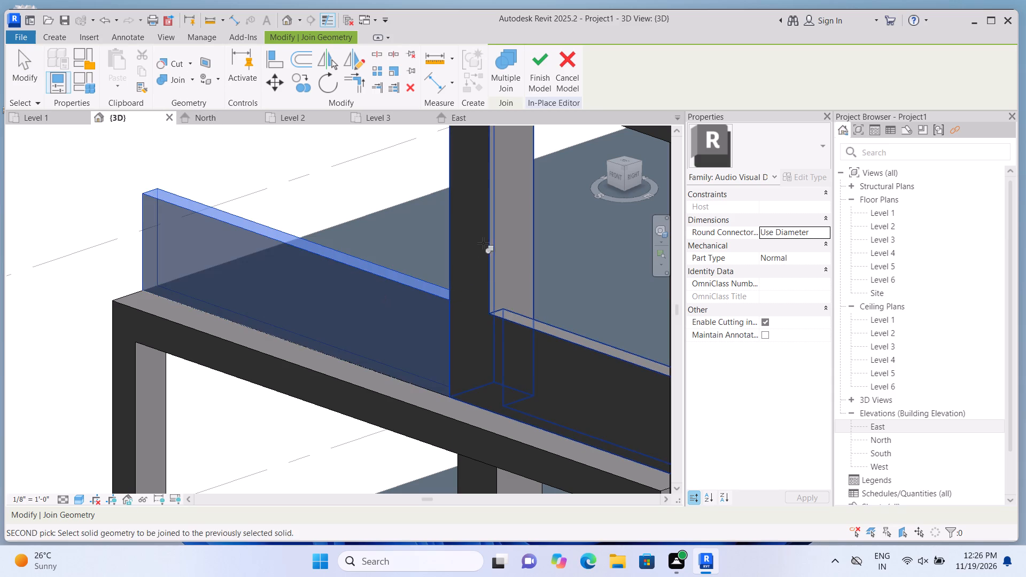
pyautogui.click(483, 243)
pyautogui.scroll(-1, 310, 177)
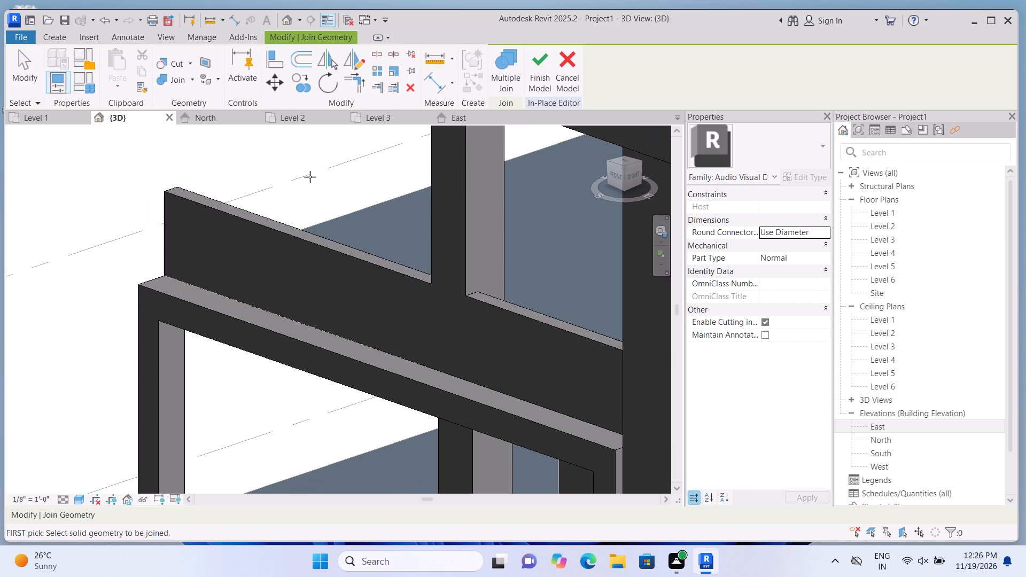
pyautogui.press('Escape')
# Examine the joined parapet, the facade frame and the upper-floor balcony opening from several angles.
pyautogui.scroll(-1, 310, 177)
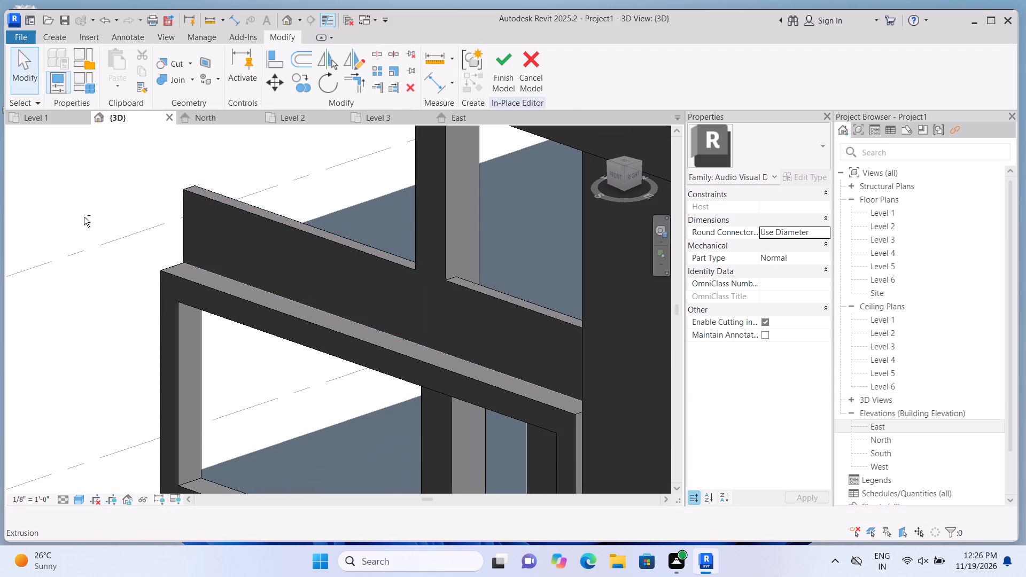
pyautogui.keyDown('shift'); pyautogui.moveTo(83, 217); pyautogui.dragTo(281, 275, button='middle'); pyautogui.keyUp('shift')
pyautogui.scroll(-4, 268, 264)
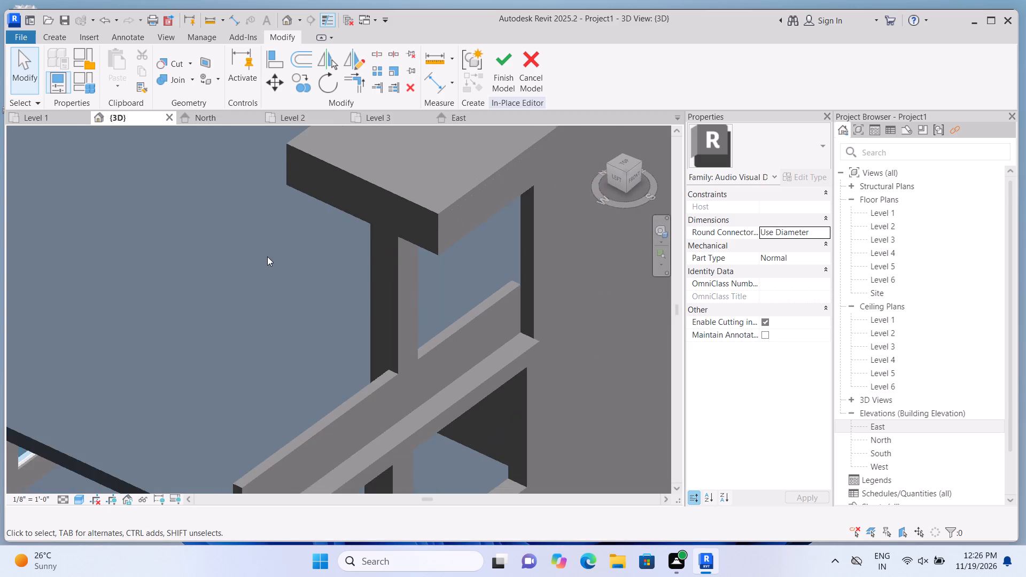
pyautogui.scroll(-1, 267, 256)
pyautogui.keyDown('shift'); pyautogui.moveTo(212, 422); pyautogui.dragTo(200, 372, button='middle'); pyautogui.keyUp('shift')
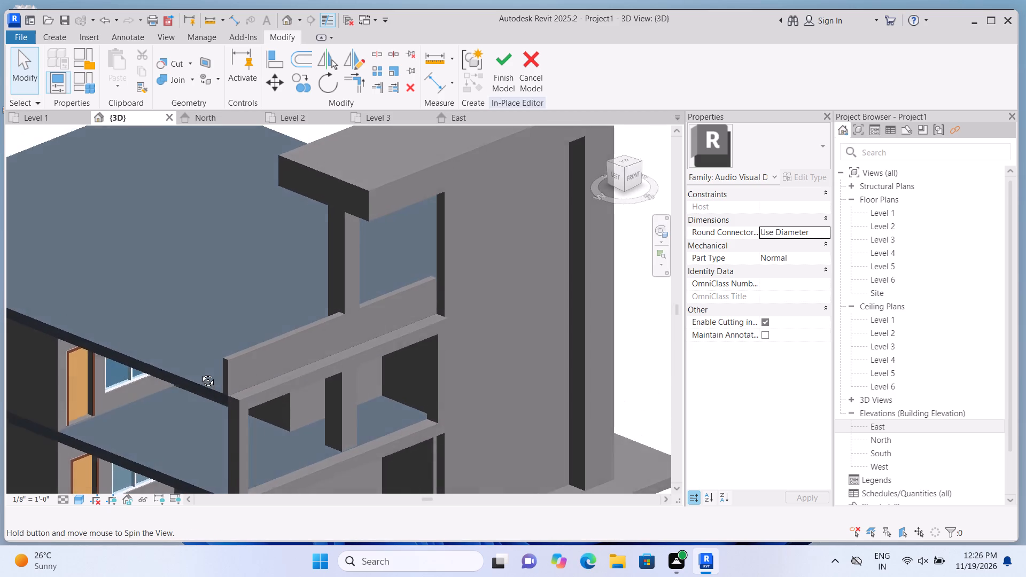
pyautogui.keyDown('shift'); pyautogui.moveTo(200, 372); pyautogui.dragTo(213, 353, button='middle'); pyautogui.keyUp('shift')
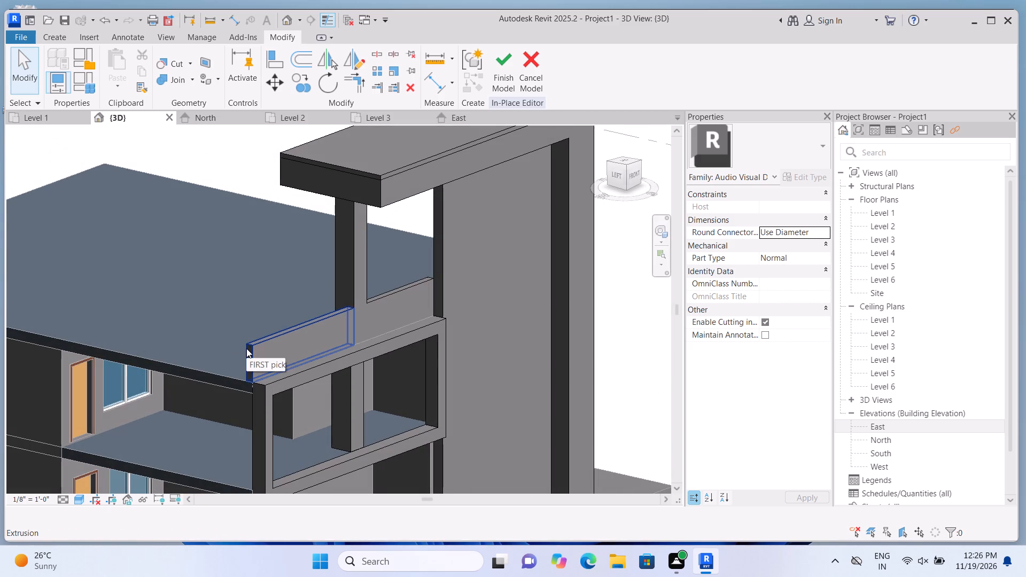
pyautogui.scroll(-1, 247, 348)
pyautogui.moveTo(261, 375); pyautogui.dragTo(265, 300, button='middle')
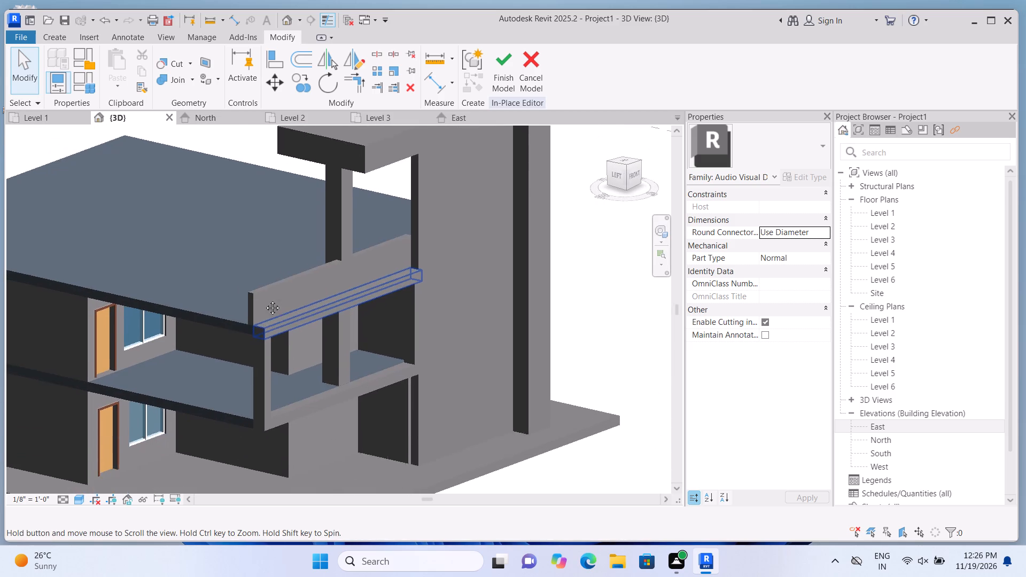
pyautogui.moveTo(265, 300); pyautogui.dragTo(266, 290, button='middle')
pyautogui.keyDown('shift'); pyautogui.moveTo(213, 347); pyautogui.dragTo(251, 357, button='middle'); pyautogui.keyUp('shift')
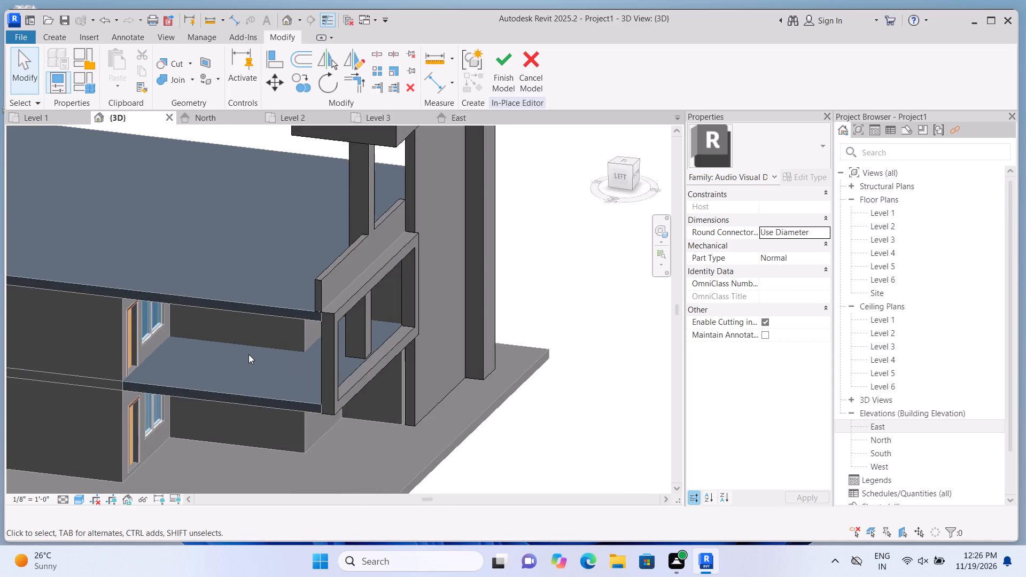
pyautogui.scroll(-2, 248, 354)
pyautogui.keyDown('shift'); pyautogui.moveTo(239, 398); pyautogui.dragTo(171, 373, button='middle'); pyautogui.keyUp('shift')
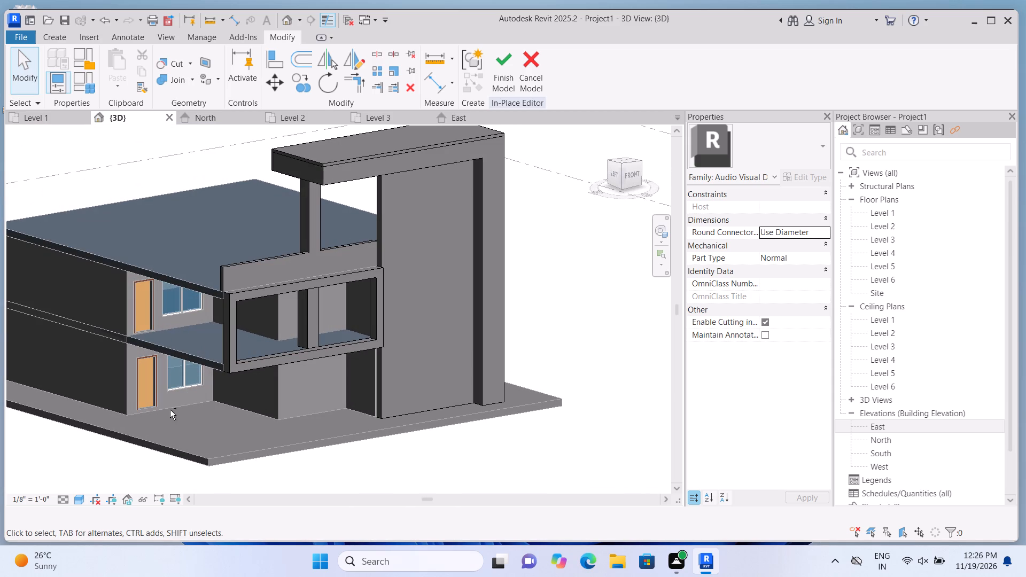
pyautogui.keyDown('shift'); pyautogui.moveTo(147, 468); pyautogui.dragTo(149, 437, button='middle'); pyautogui.keyUp('shift')
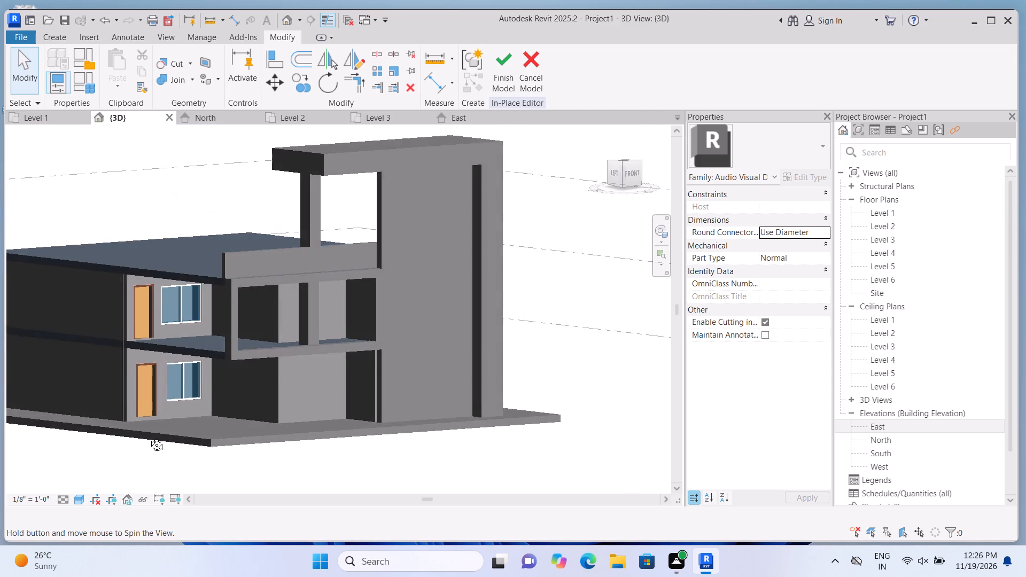
pyautogui.keyDown('shift'); pyautogui.moveTo(149, 437); pyautogui.dragTo(141, 450, button='middle'); pyautogui.keyUp('shift')
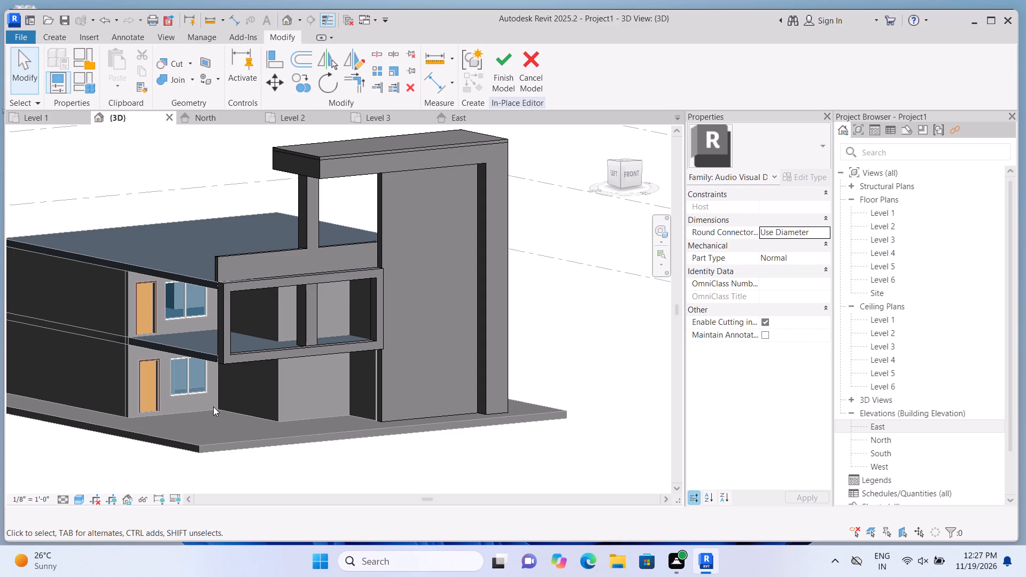
pyautogui.scroll(3, 275, 354)
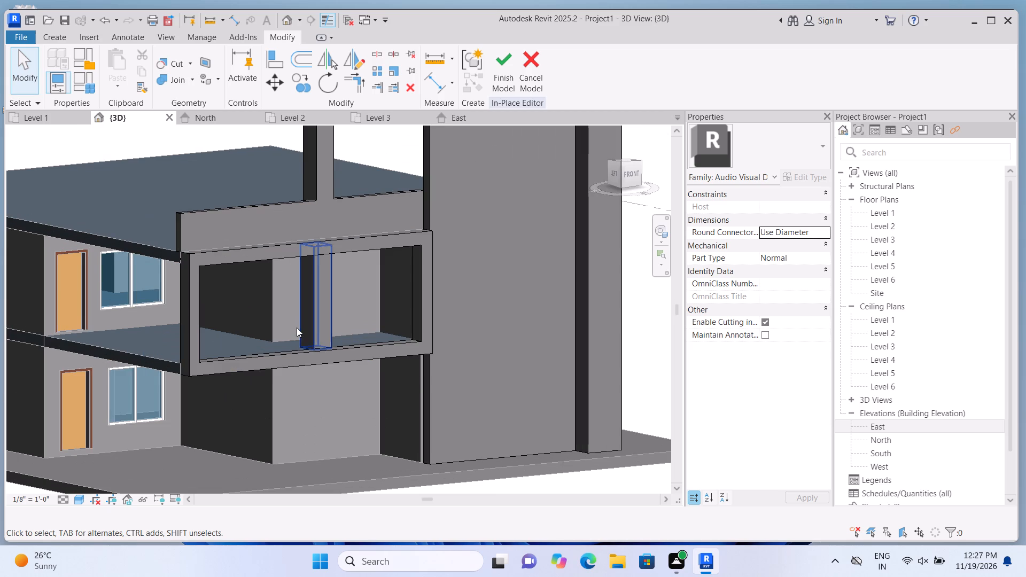
pyautogui.scroll(4, 298, 325)
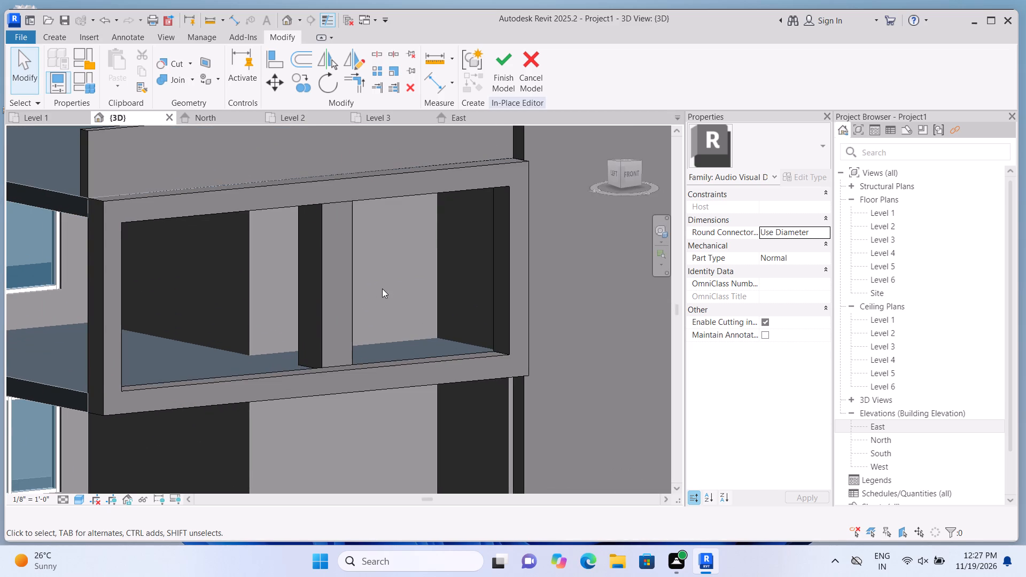
pyautogui.scroll(-2, 379, 290)
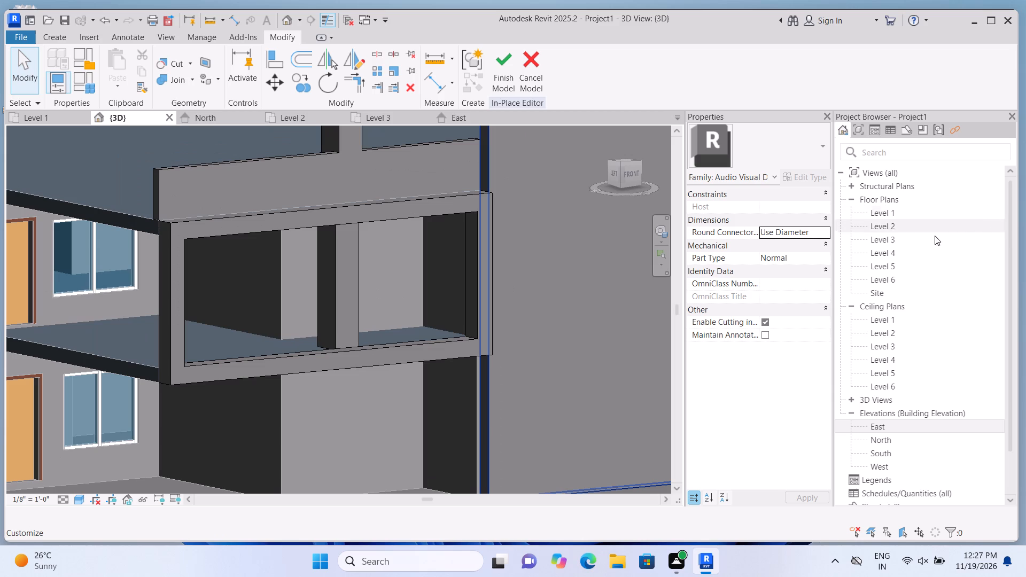
# Open the Level 2 floor plan and finish the in-place facade model.
pyautogui.doubleClick(926, 231)
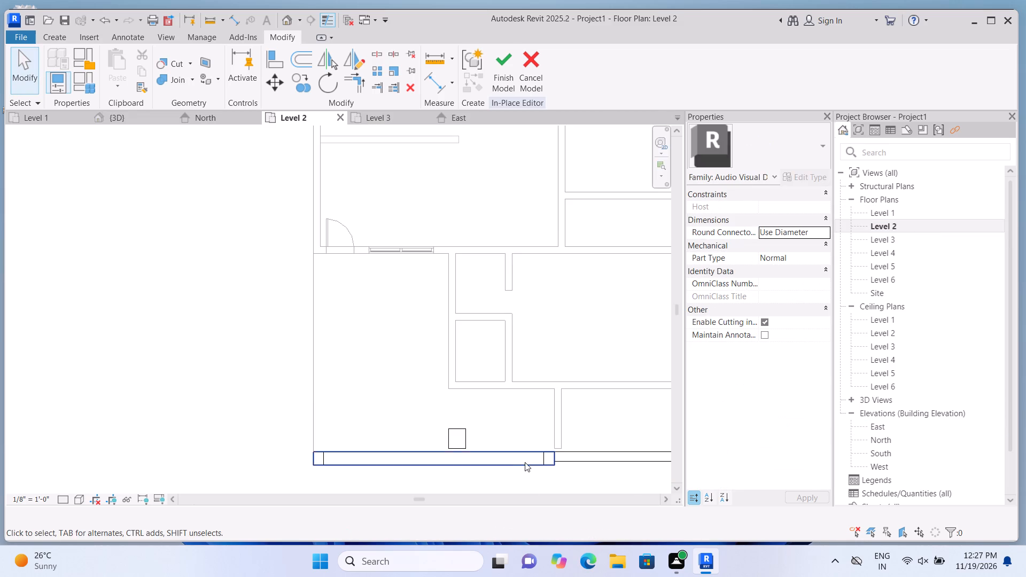
pyautogui.scroll(-1, 520, 450)
pyautogui.scroll(2, 485, 457)
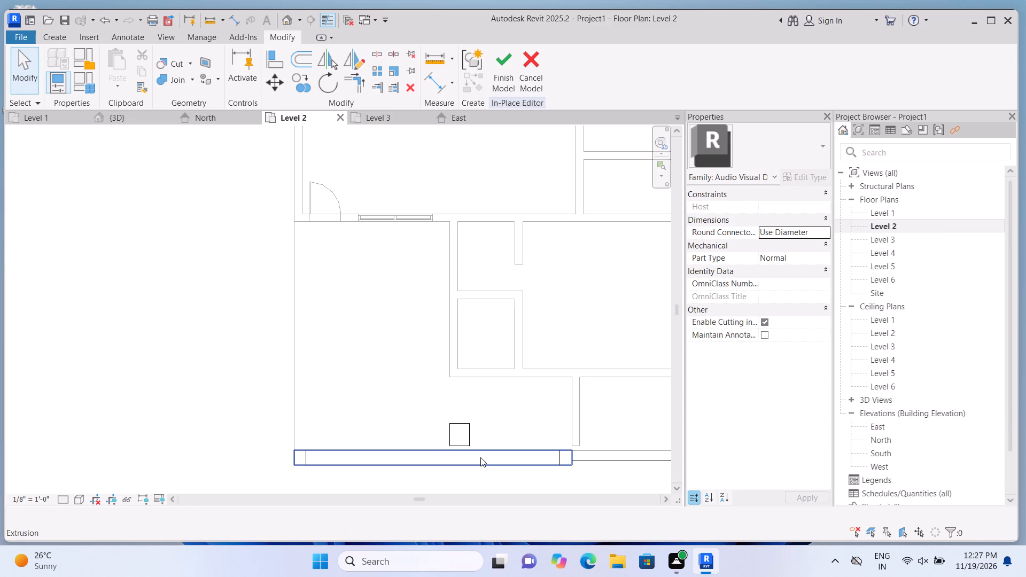
pyautogui.scroll(4, 405, 487)
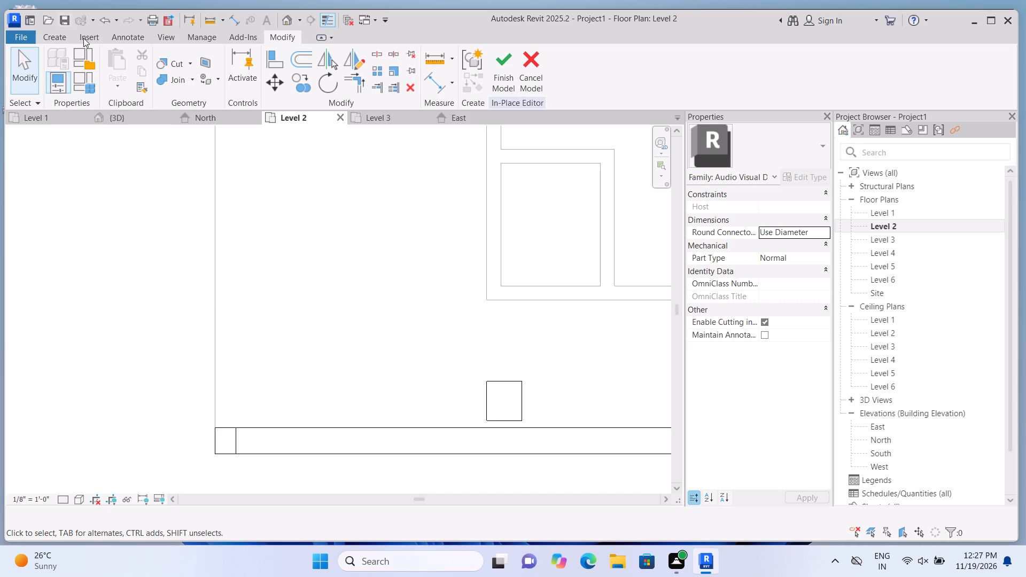
pyautogui.click(502, 84)
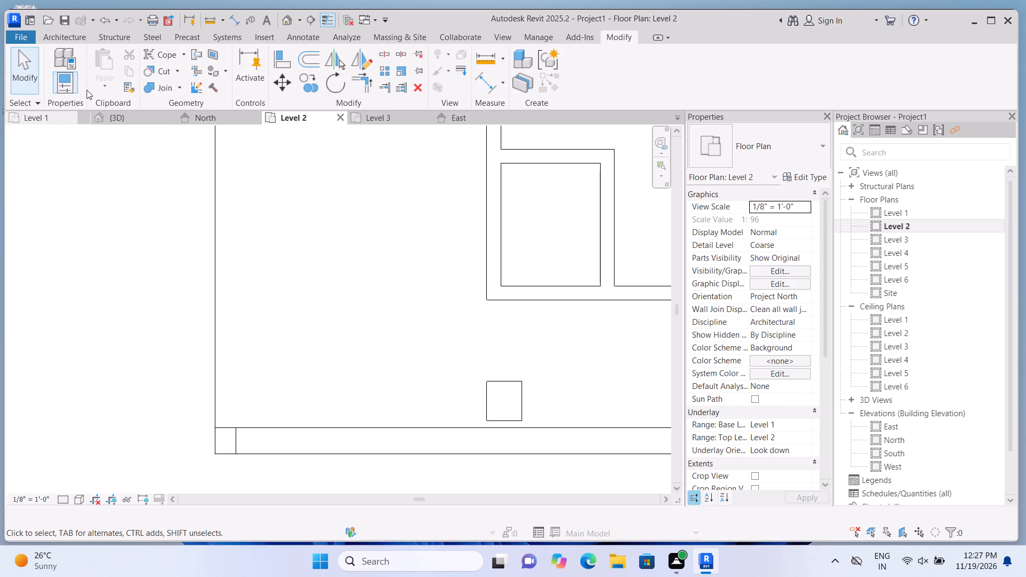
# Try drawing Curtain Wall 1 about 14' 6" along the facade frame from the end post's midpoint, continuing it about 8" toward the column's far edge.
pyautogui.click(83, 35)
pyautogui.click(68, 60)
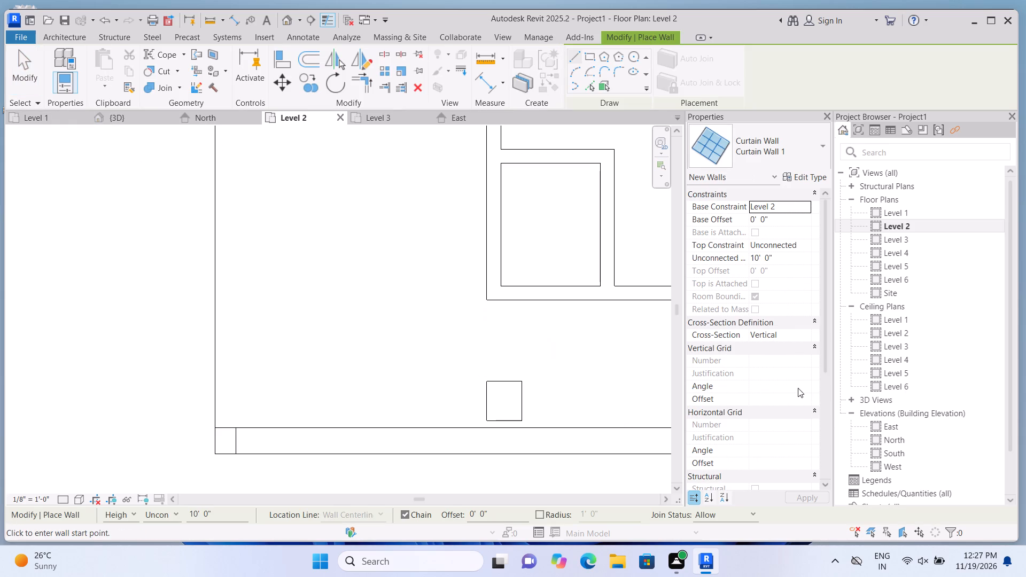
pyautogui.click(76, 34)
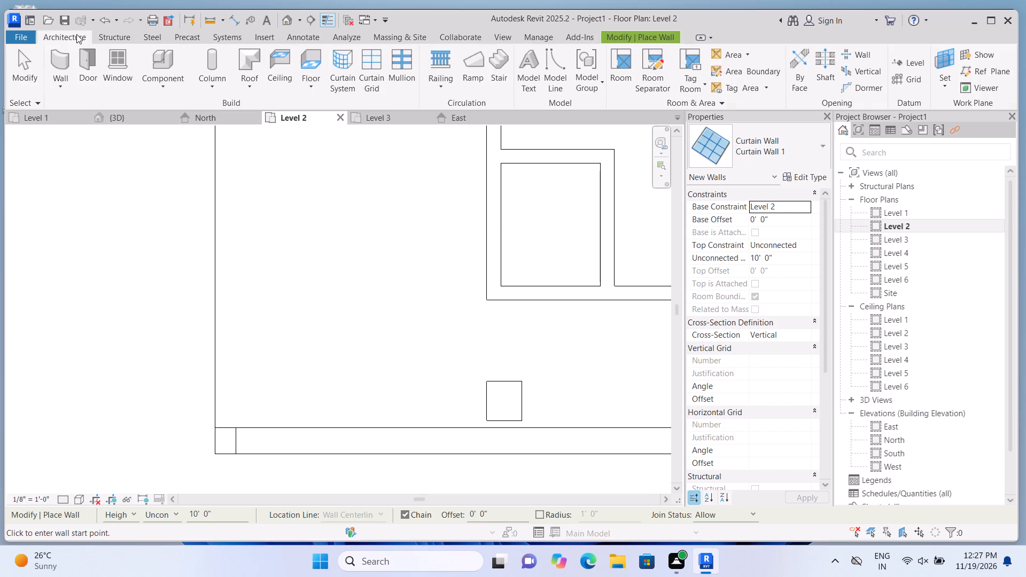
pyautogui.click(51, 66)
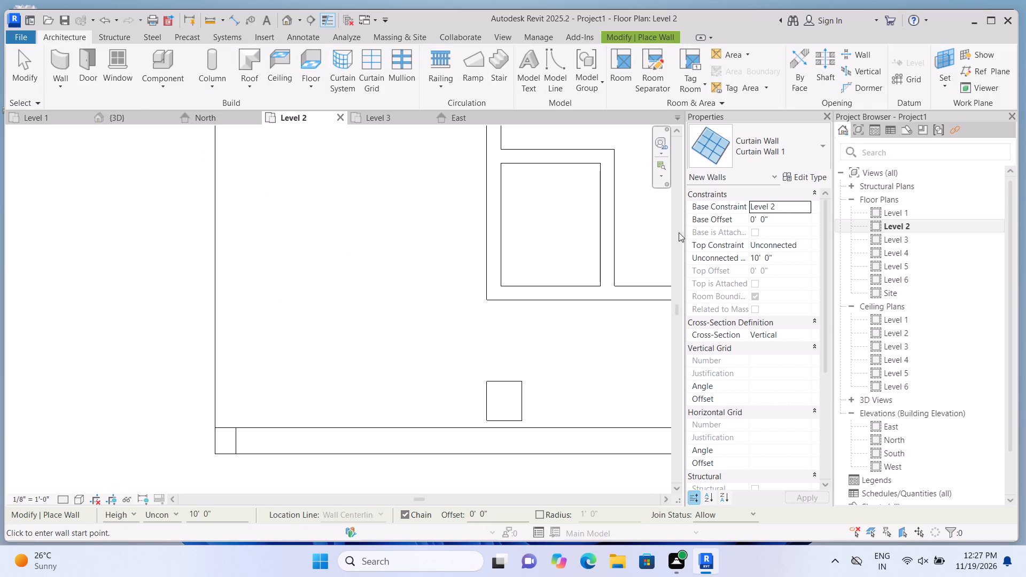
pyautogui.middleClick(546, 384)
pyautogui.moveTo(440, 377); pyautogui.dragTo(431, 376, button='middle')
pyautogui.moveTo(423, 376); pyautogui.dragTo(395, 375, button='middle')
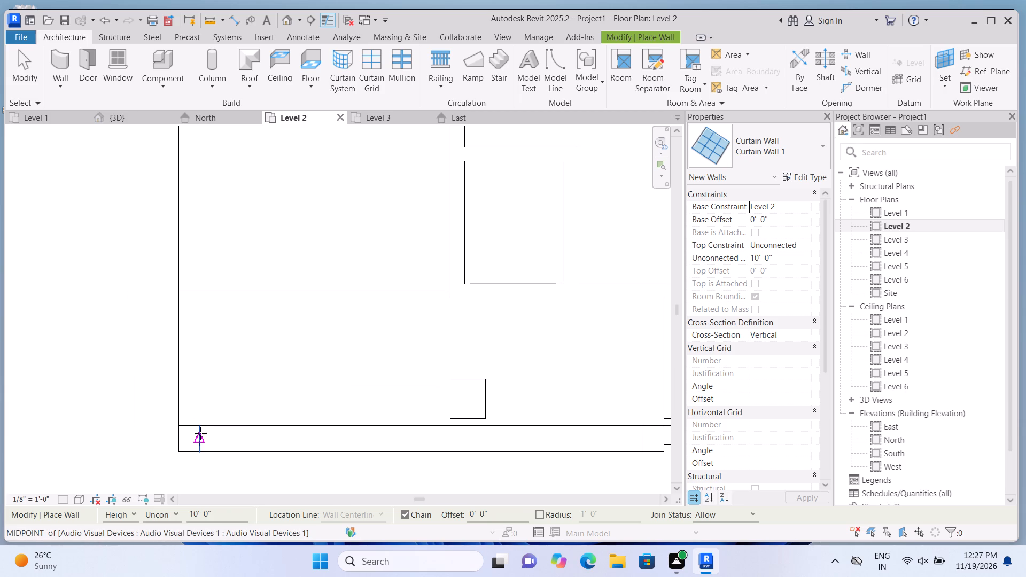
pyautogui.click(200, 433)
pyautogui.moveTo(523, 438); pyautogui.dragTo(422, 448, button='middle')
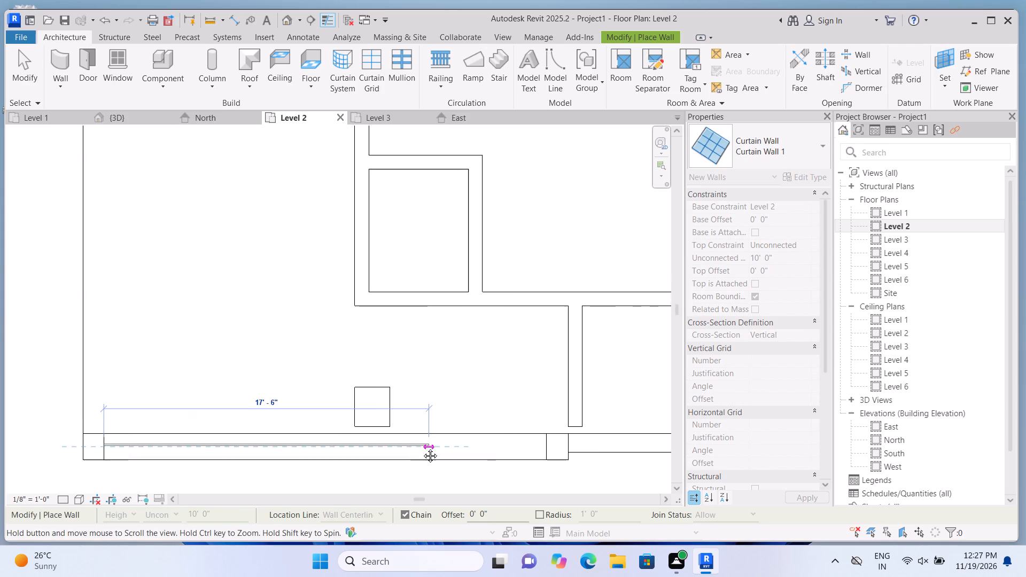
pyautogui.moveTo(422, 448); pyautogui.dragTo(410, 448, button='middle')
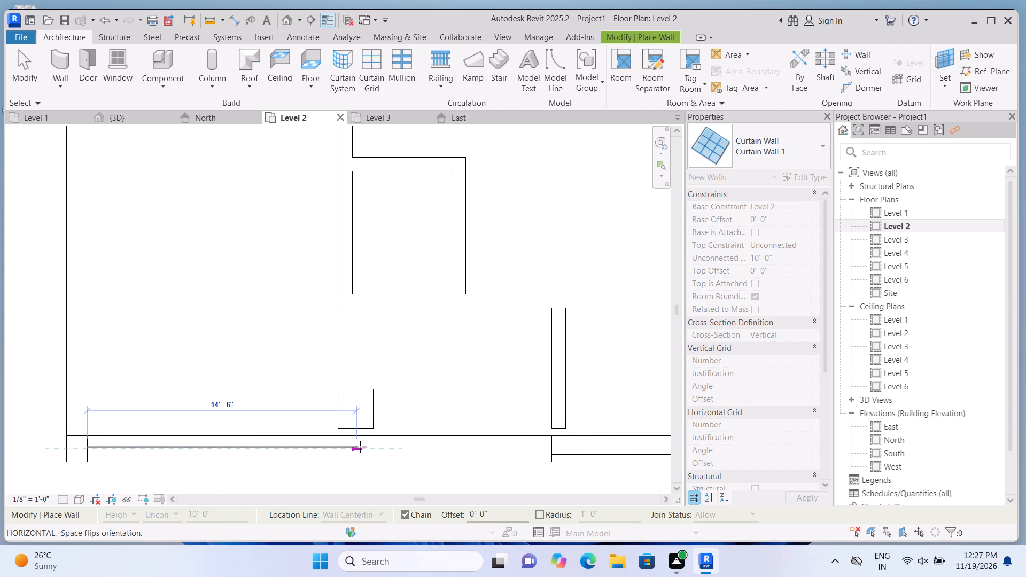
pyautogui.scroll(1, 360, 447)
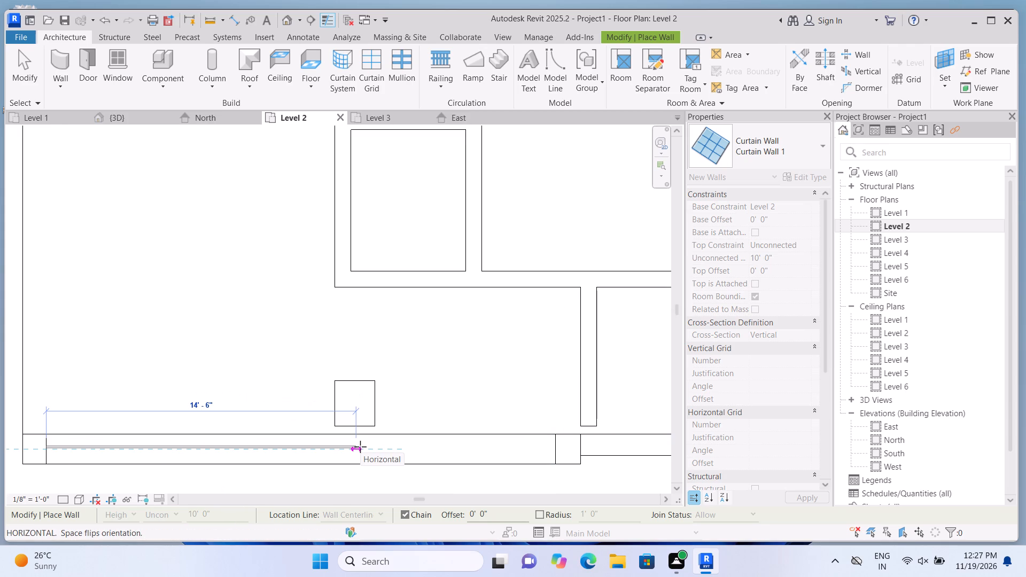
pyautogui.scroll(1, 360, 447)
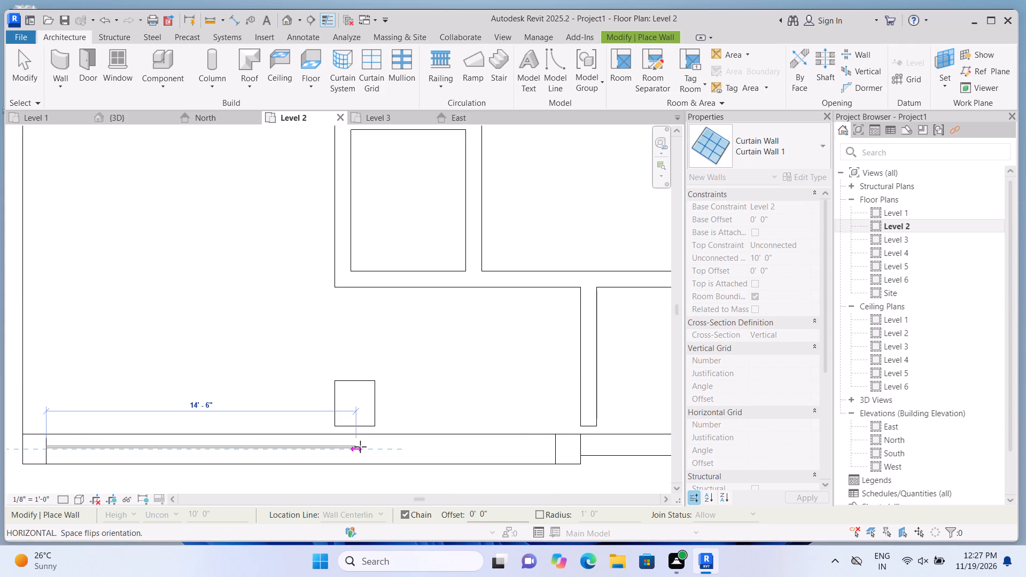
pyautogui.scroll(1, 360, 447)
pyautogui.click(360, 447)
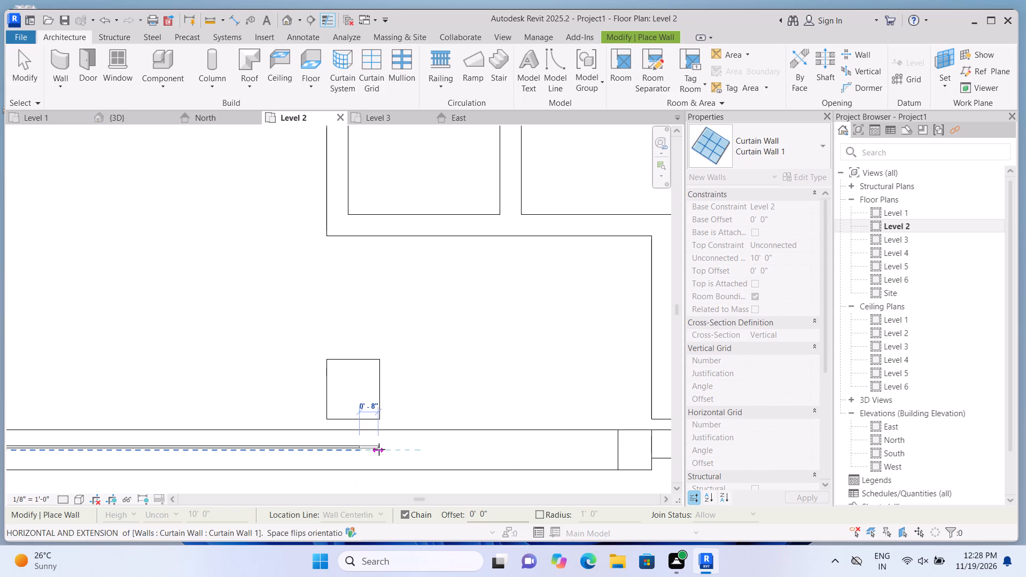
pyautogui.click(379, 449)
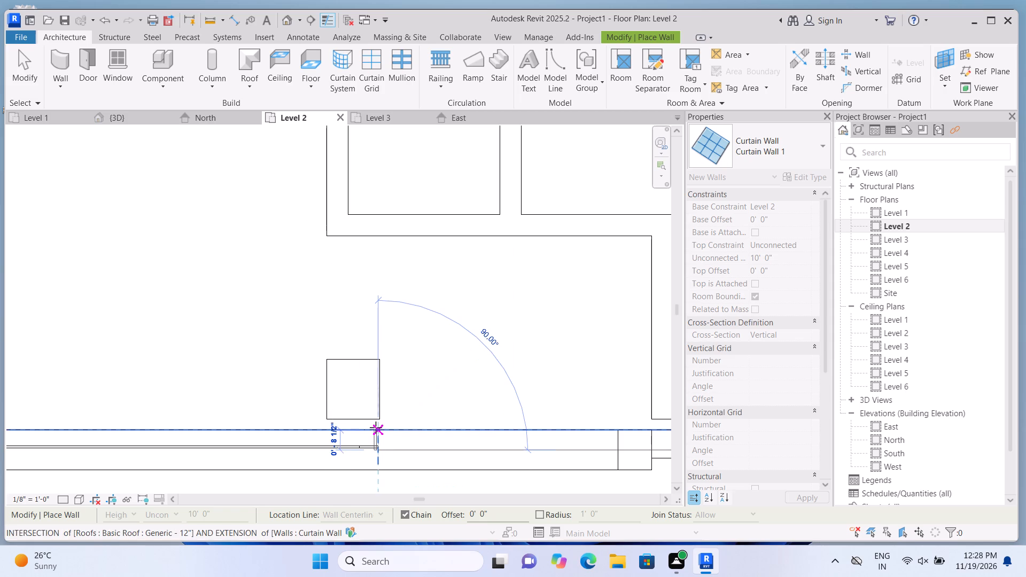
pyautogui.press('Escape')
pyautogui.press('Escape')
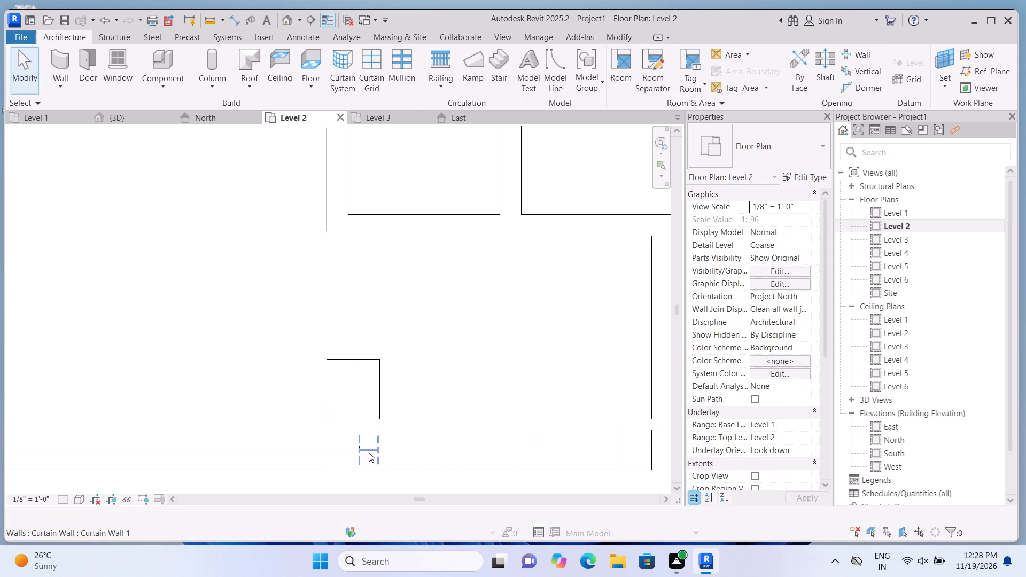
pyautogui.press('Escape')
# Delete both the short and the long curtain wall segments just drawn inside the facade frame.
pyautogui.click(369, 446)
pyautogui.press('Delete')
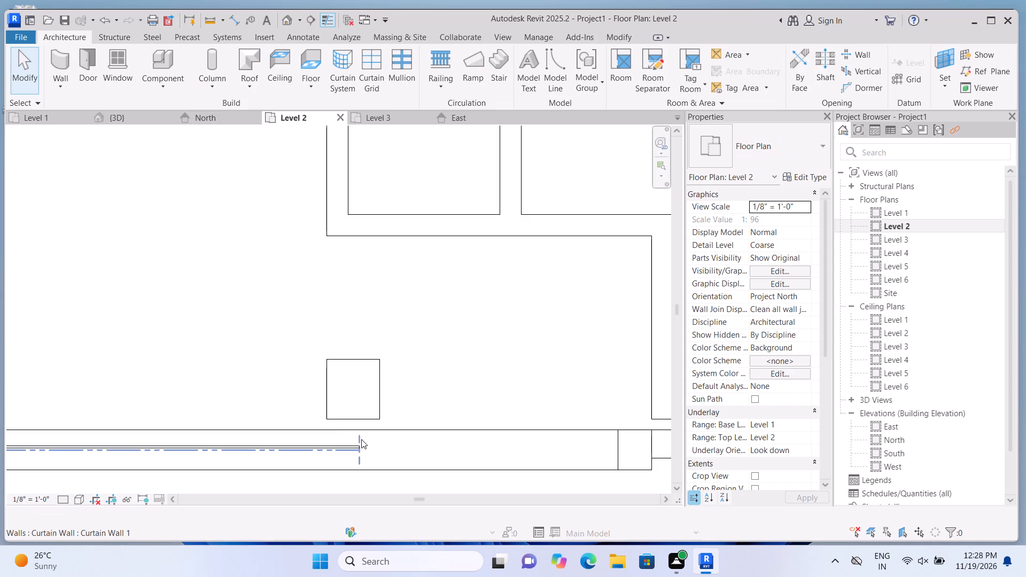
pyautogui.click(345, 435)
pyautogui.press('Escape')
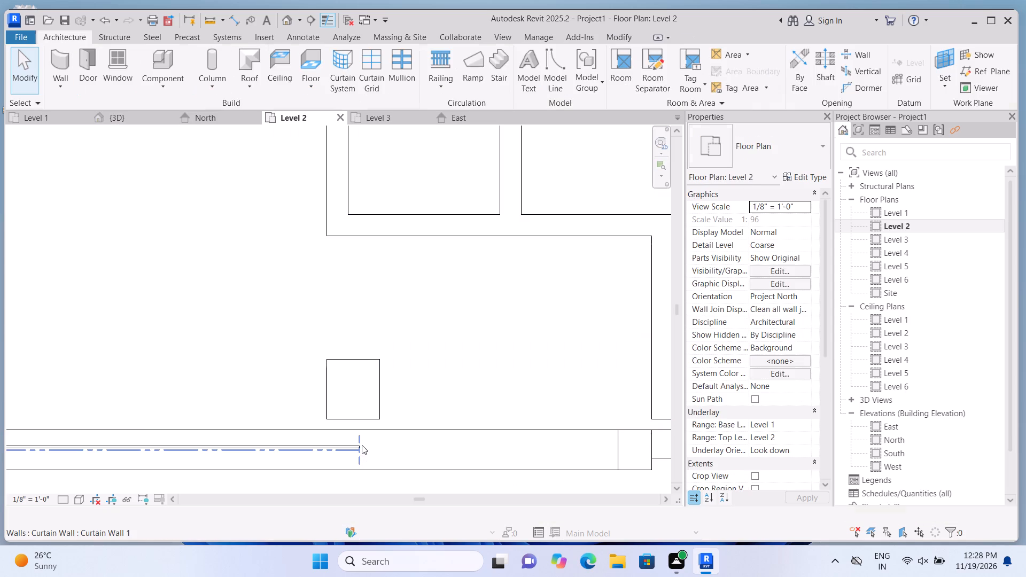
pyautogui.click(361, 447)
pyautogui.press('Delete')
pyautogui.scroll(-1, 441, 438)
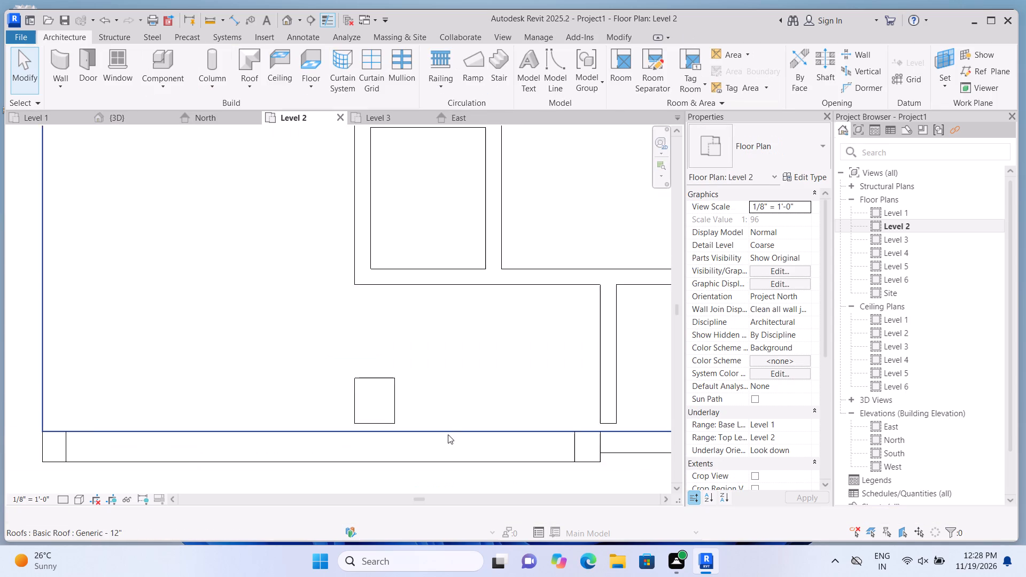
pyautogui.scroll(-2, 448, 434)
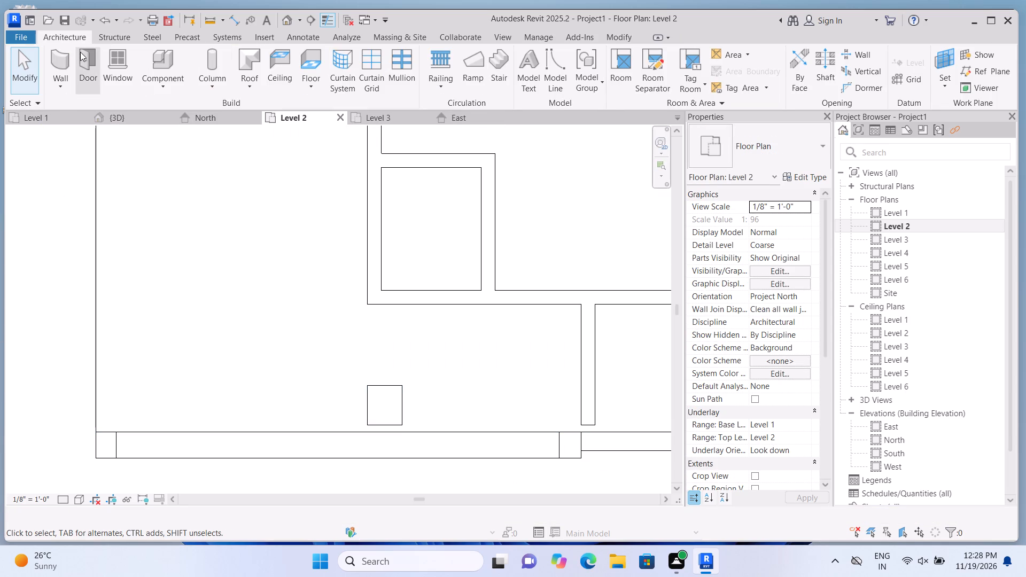
# Draw a Level 2 curtain wall about 15' 3" long, 10' high, from the end post's midpoint to just short of the column's far edge.
pyautogui.click(53, 58)
pyautogui.scroll(1, 120, 422)
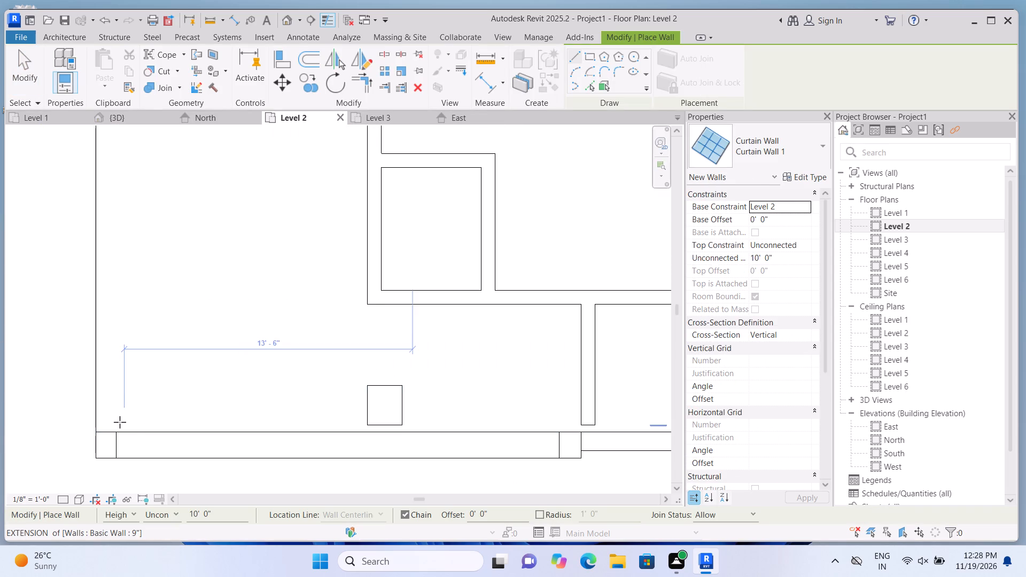
pyautogui.scroll(1, 134, 427)
pyautogui.click(115, 449)
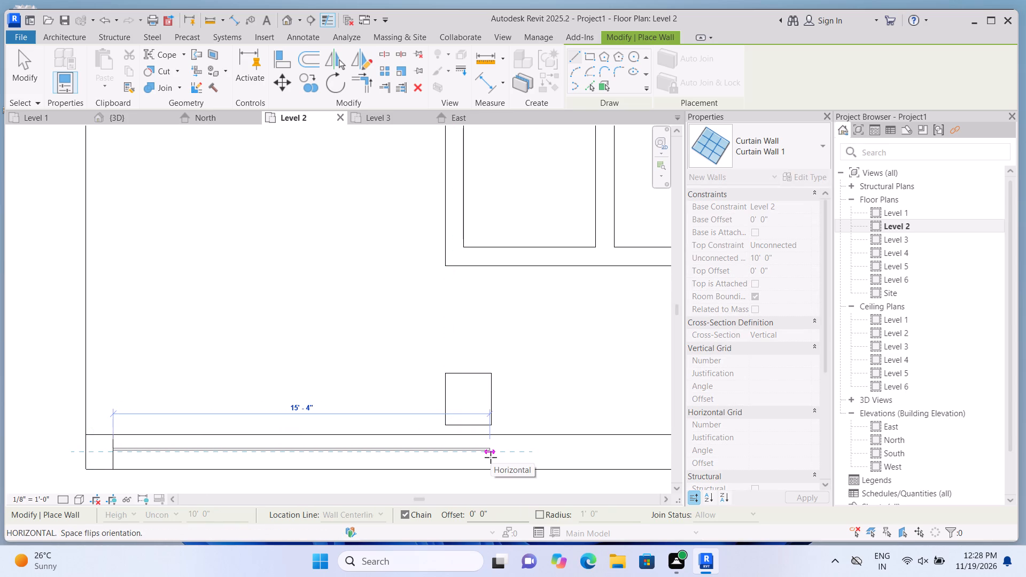
pyautogui.scroll(6, 491, 457)
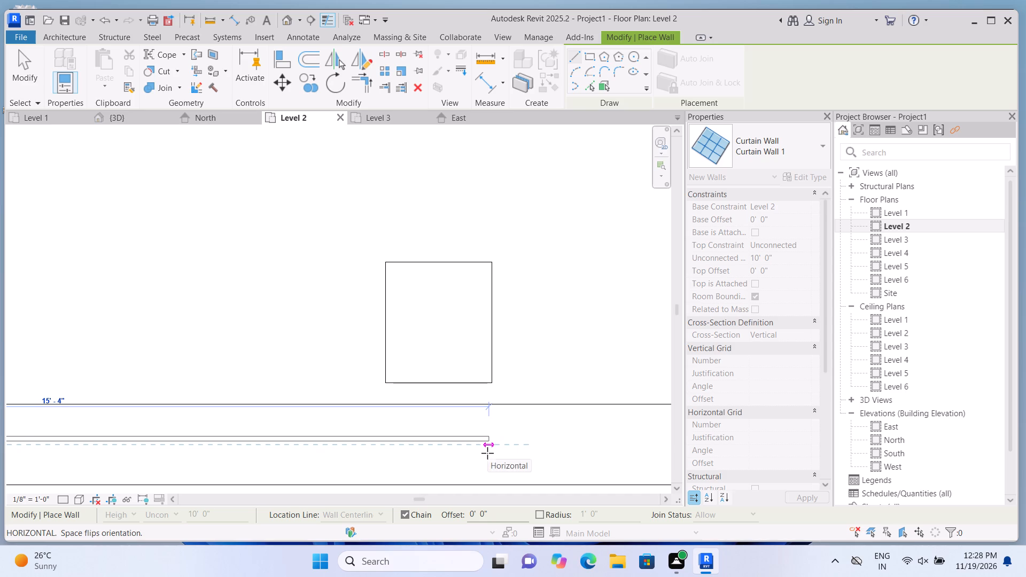
pyautogui.click(486, 452)
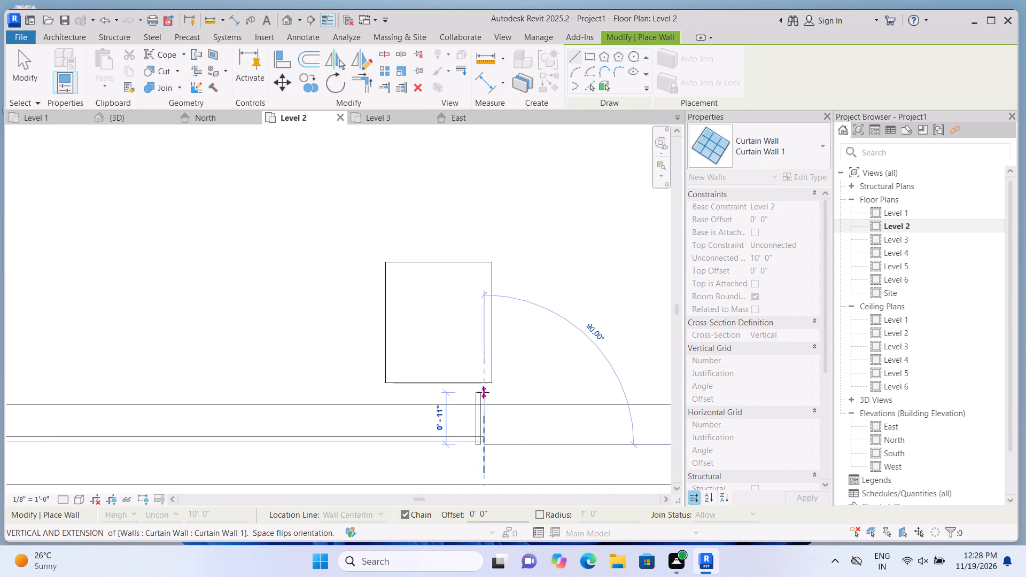
pyautogui.press('Escape')
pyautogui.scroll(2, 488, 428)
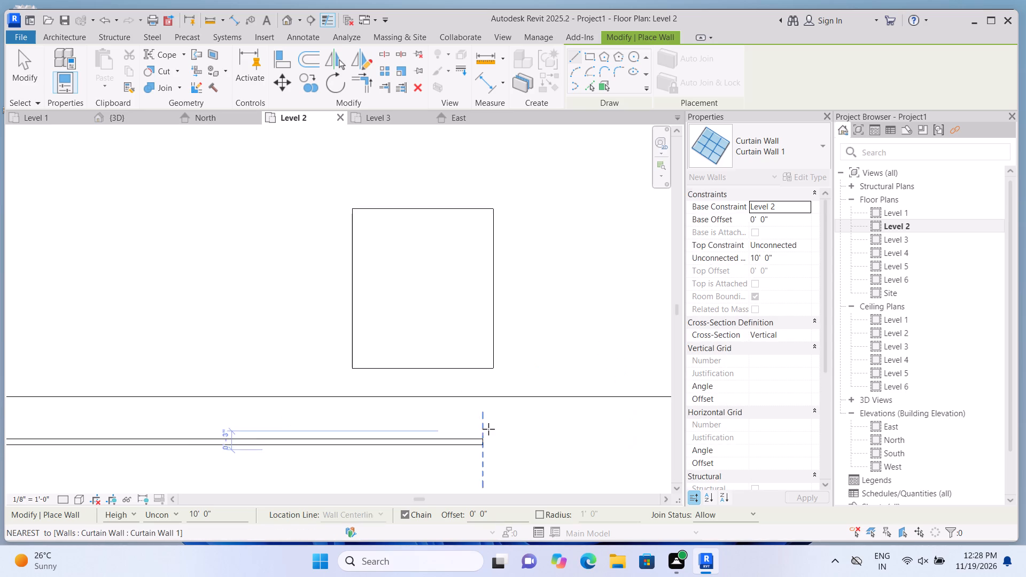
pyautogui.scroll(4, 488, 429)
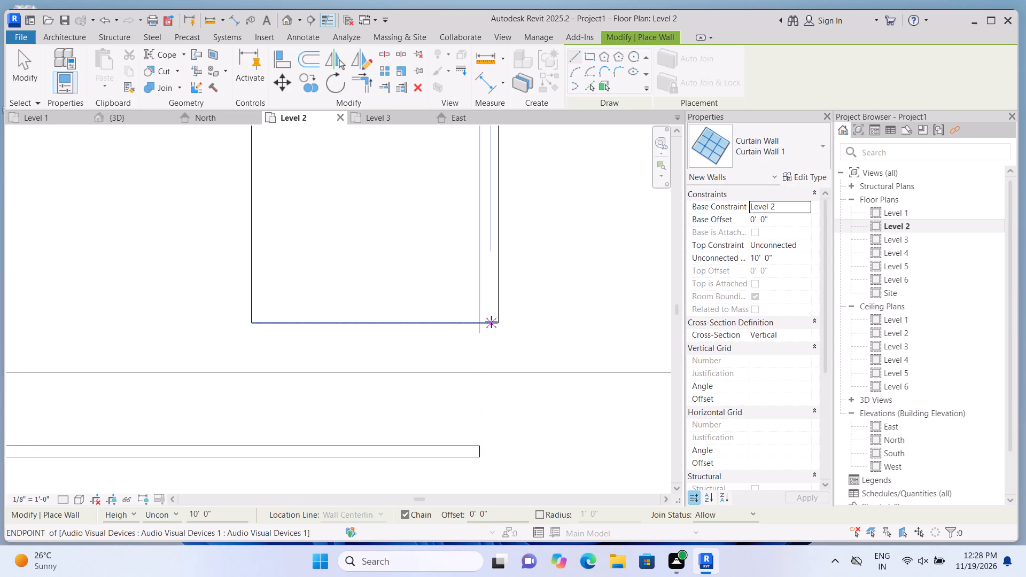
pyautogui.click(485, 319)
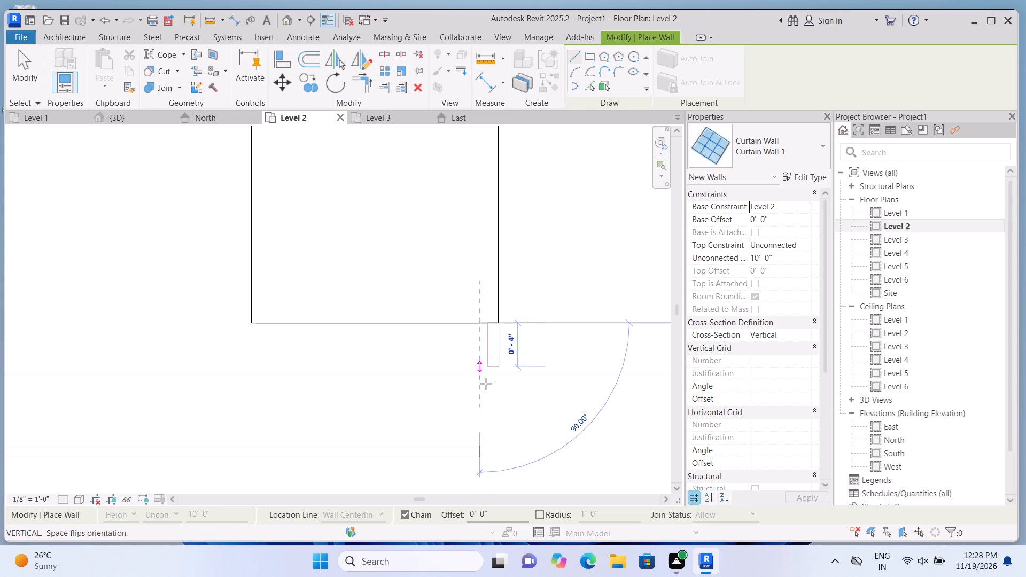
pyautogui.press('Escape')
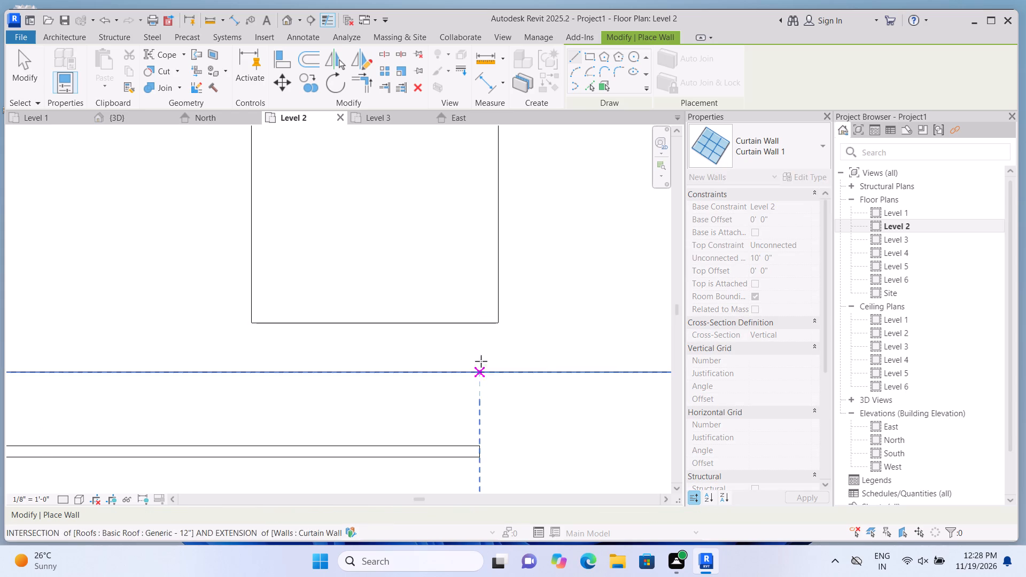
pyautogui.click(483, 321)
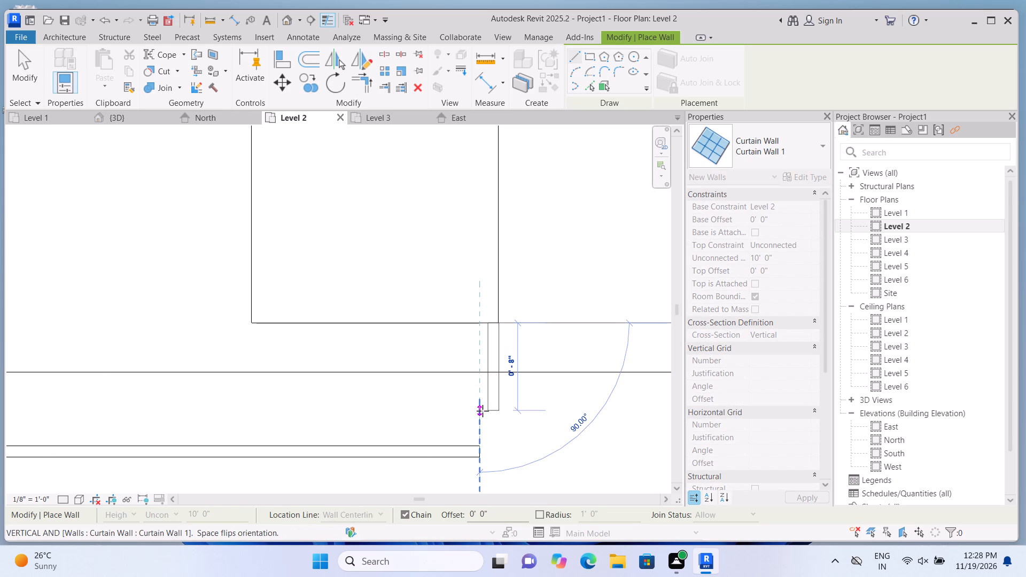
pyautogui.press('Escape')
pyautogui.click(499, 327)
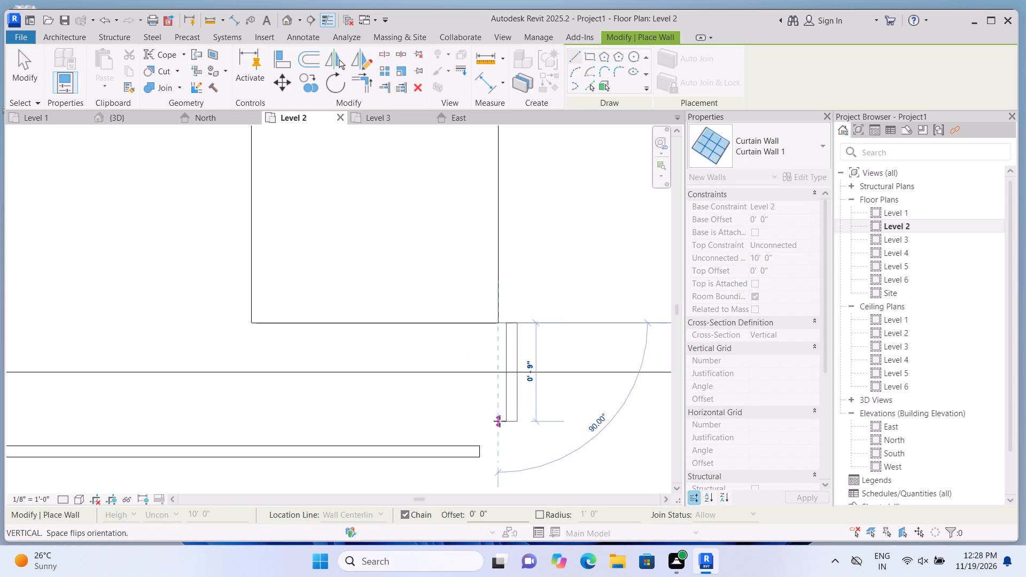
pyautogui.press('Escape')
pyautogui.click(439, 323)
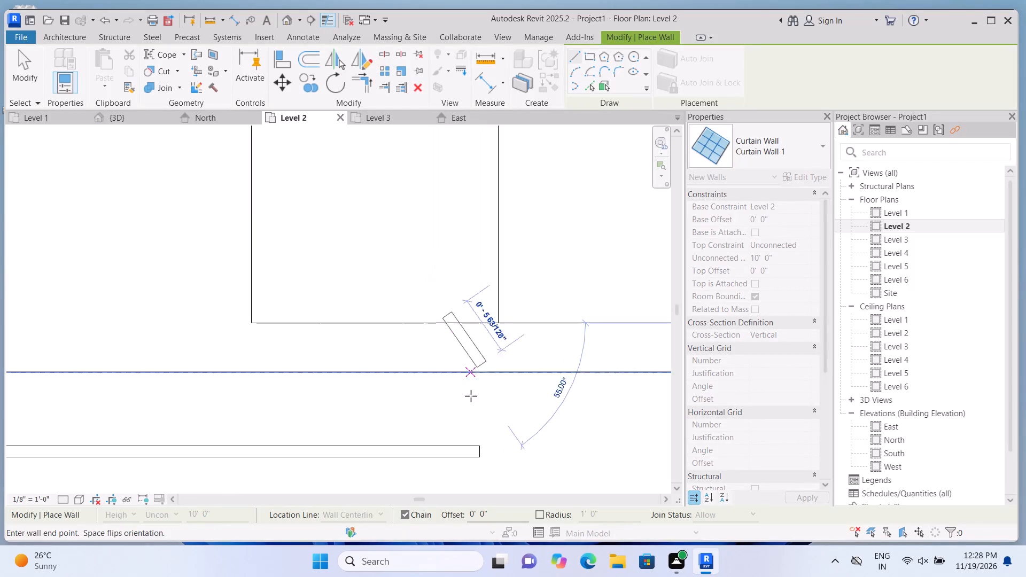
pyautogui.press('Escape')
# Draw a short perpendicular curtain wall about 0' 11 1/4" long from the column's front face to the long curtain wall's end.
pyautogui.click(464, 325)
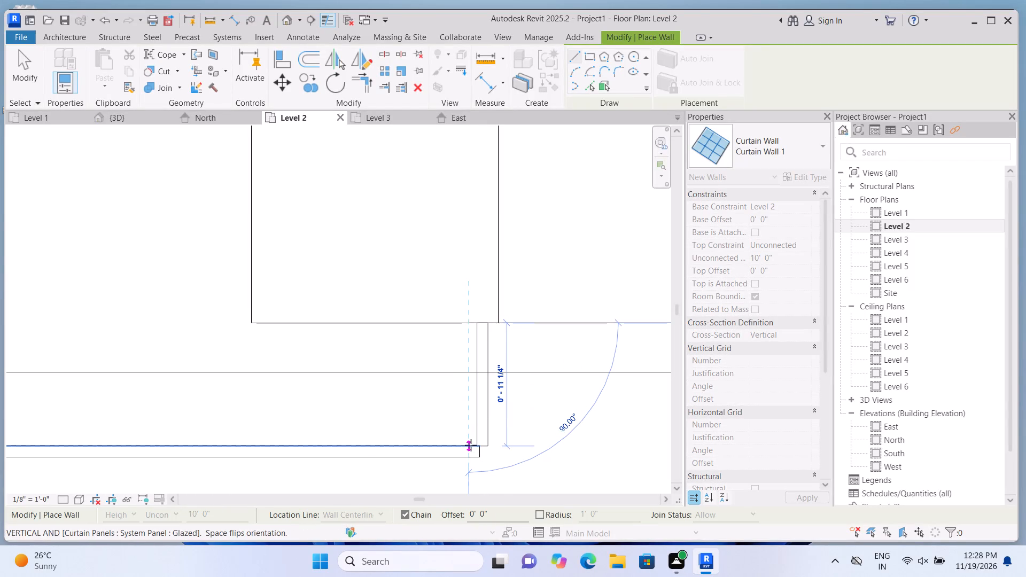
pyautogui.click(471, 445)
pyautogui.press('Escape')
pyautogui.scroll(-5, 439, 386)
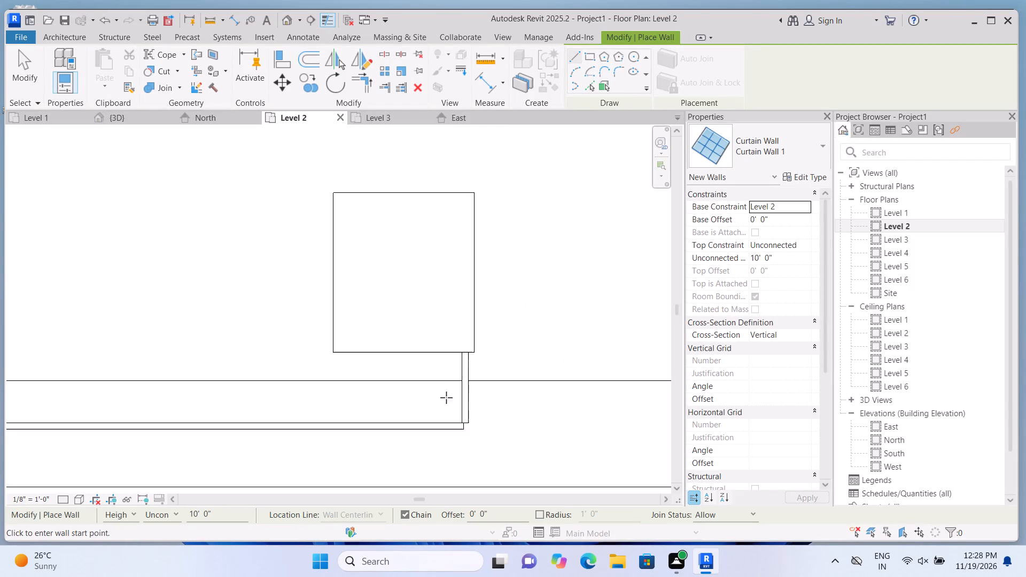
# In the 3D view, raise the base of the long front curtain wall to a 1' 0" offset from Level 2.
pyautogui.scroll(-2, 446, 397)
pyautogui.click(290, 21)
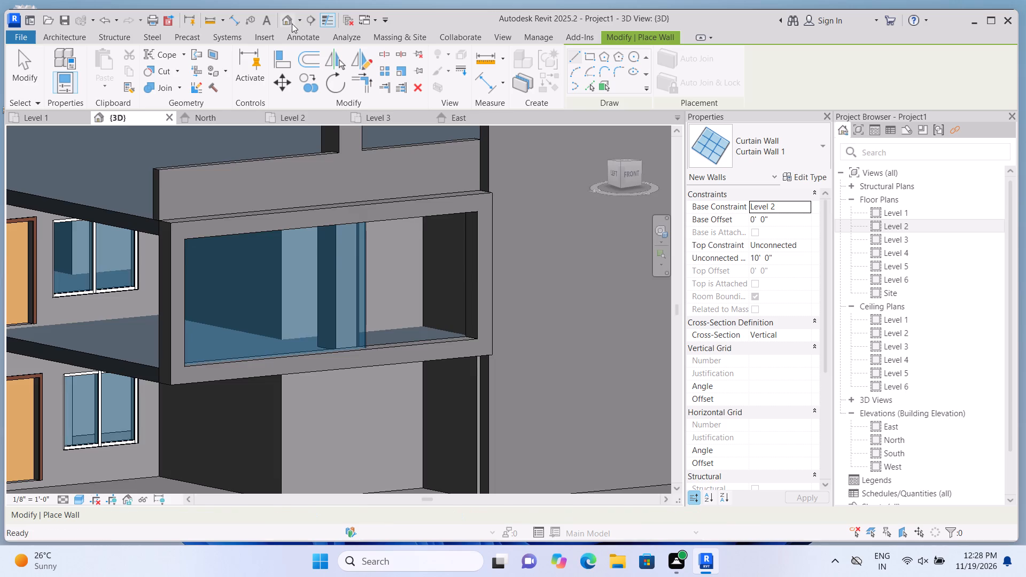
pyautogui.scroll(-5, 429, 338)
pyautogui.scroll(2, 444, 367)
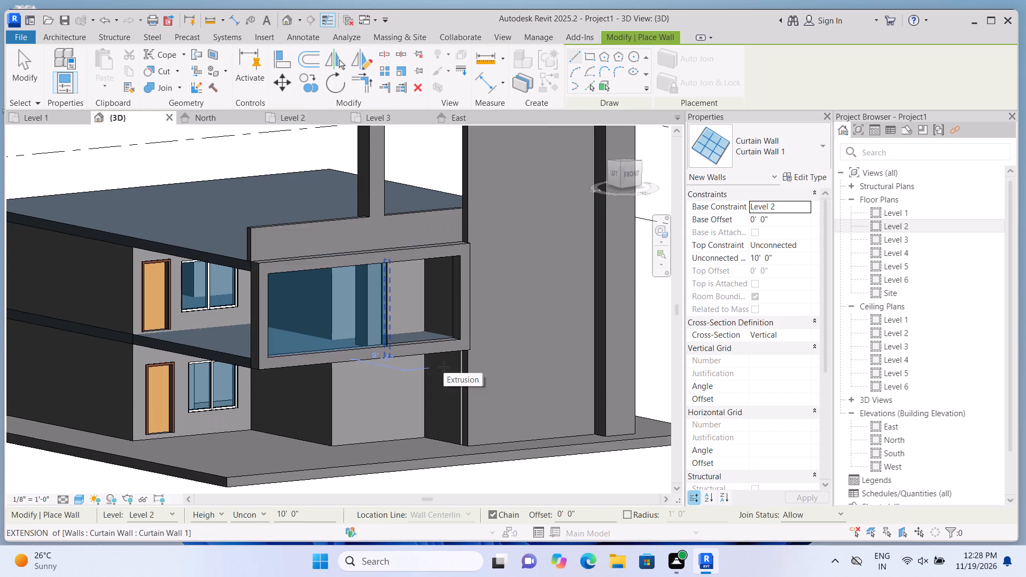
pyautogui.press('Escape')
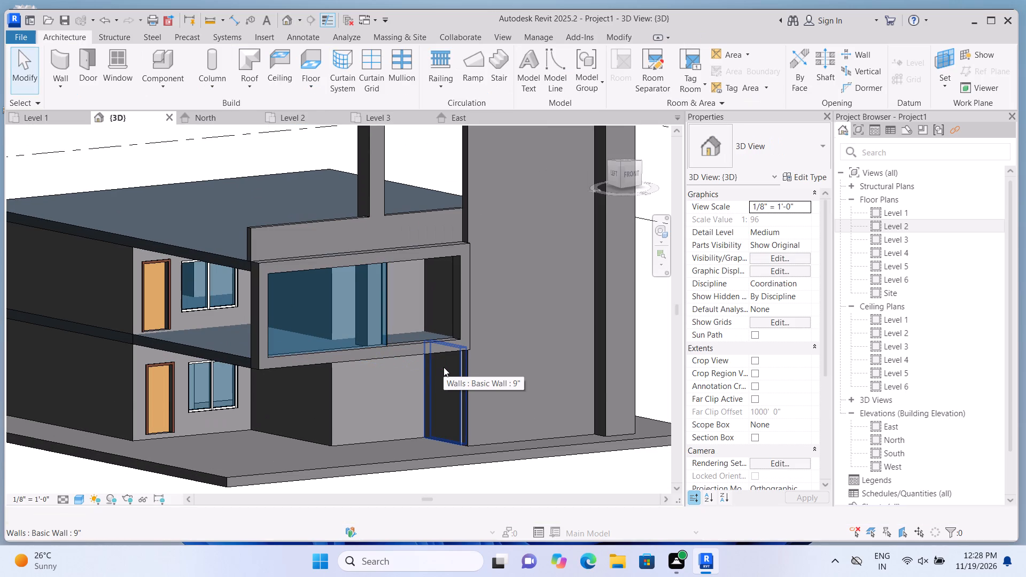
pyautogui.scroll(1, 419, 377)
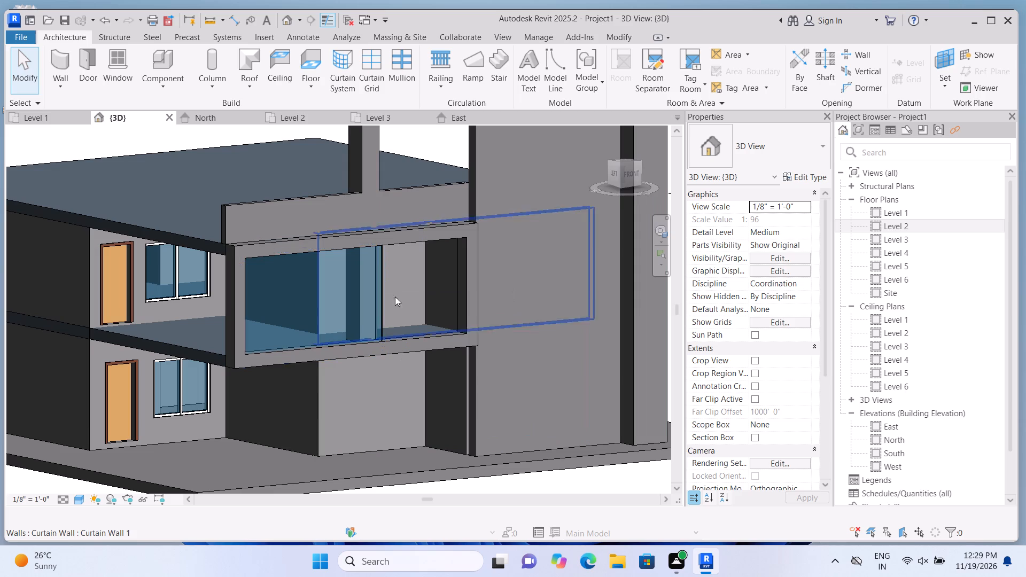
pyautogui.click(356, 285)
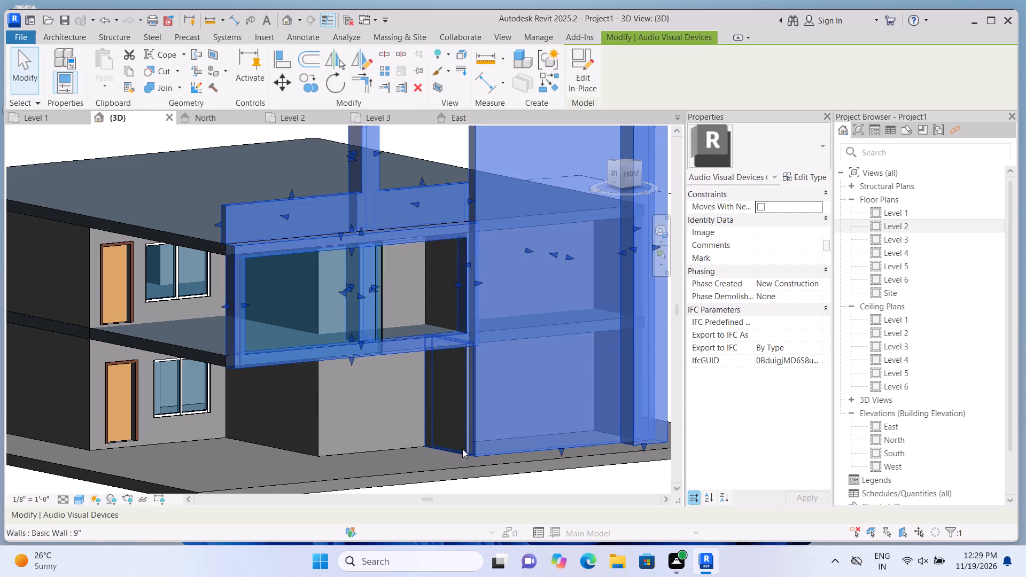
pyautogui.click(615, 473)
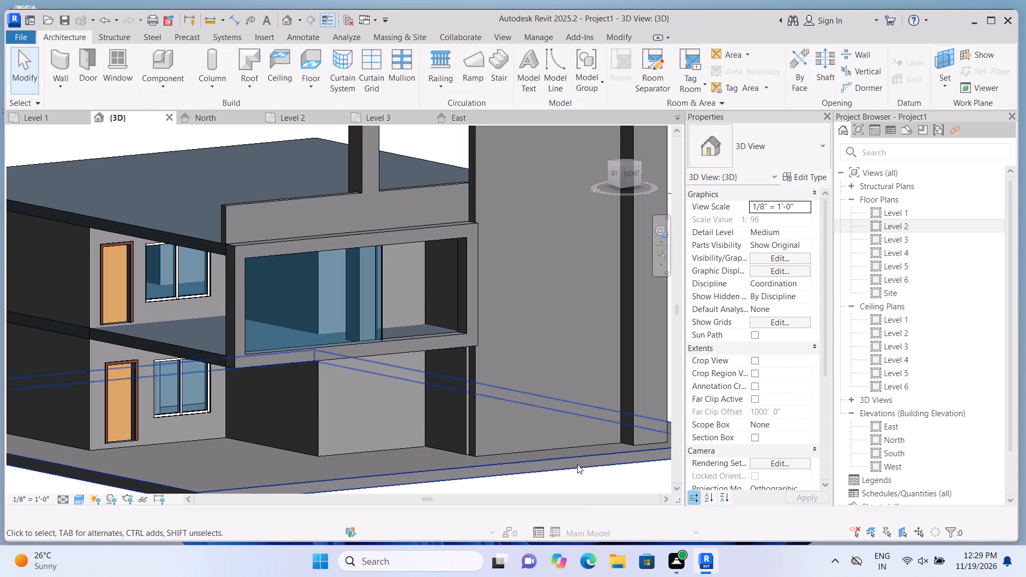
pyautogui.scroll(2, 246, 256)
pyautogui.click(315, 283)
pyautogui.scroll(1, 311, 302)
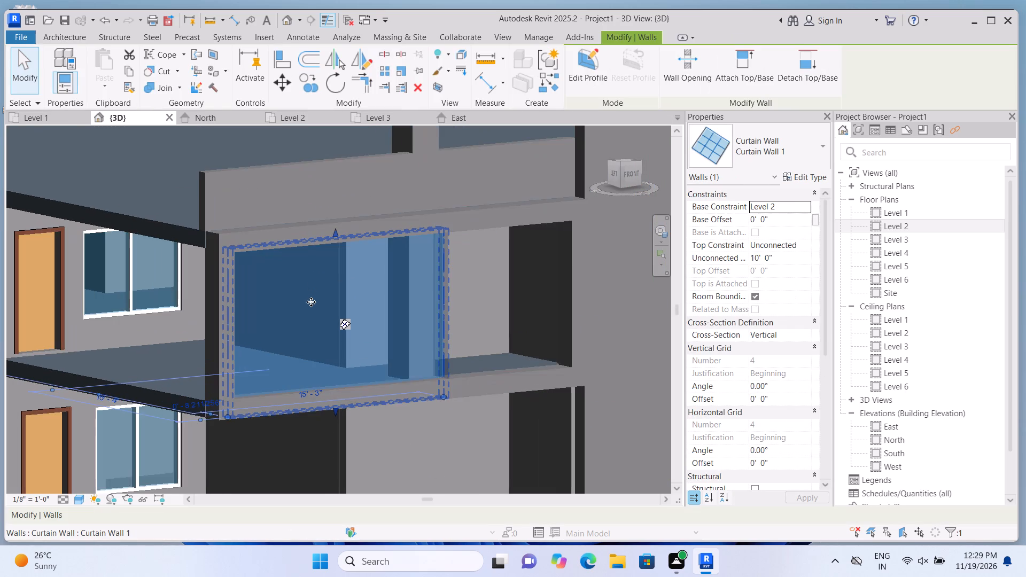
pyautogui.scroll(1, 338, 394)
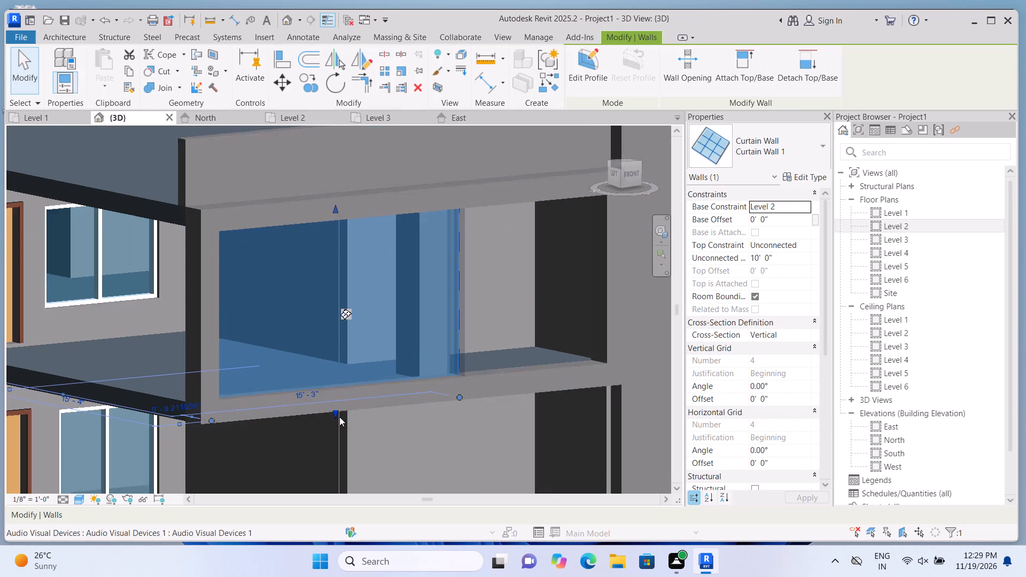
pyautogui.moveTo(337, 412); pyautogui.dragTo(330, 392)
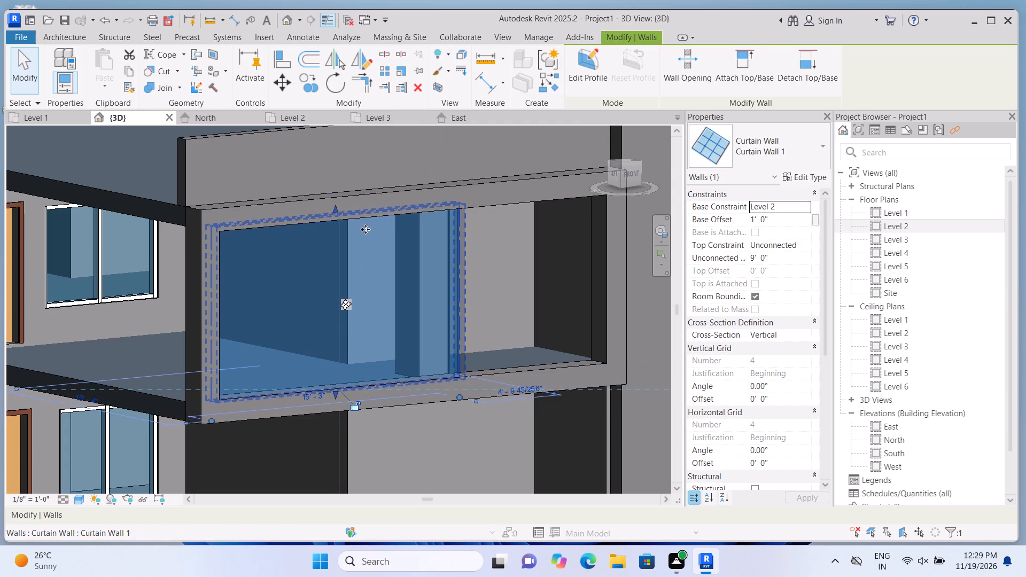
# Lower the top of the long front curtain wall to an unconnected height of about 2' 5 1/2".
pyautogui.moveTo(335, 208); pyautogui.dragTo(354, 318)
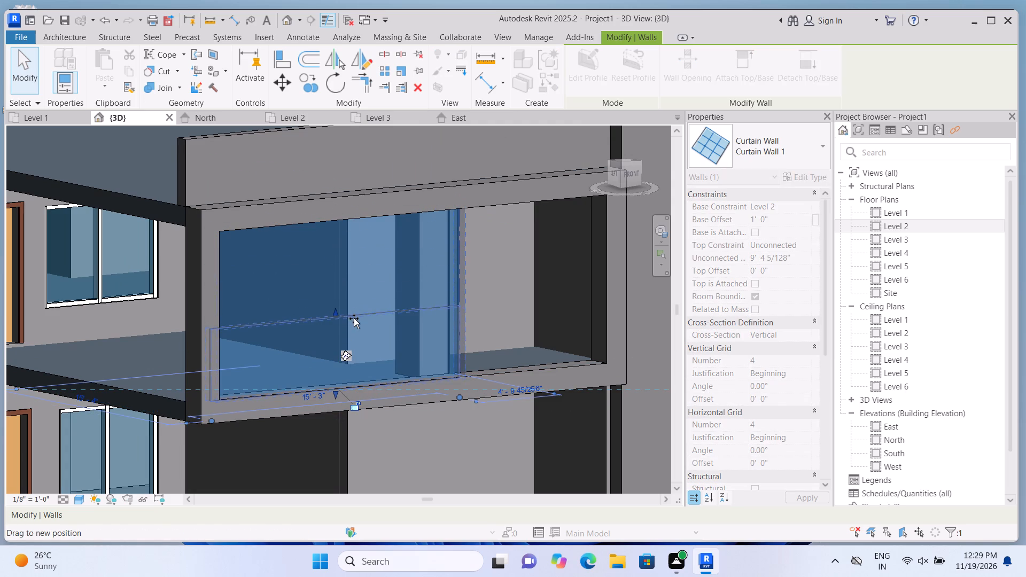
pyautogui.moveTo(354, 318); pyautogui.dragTo(354, 342)
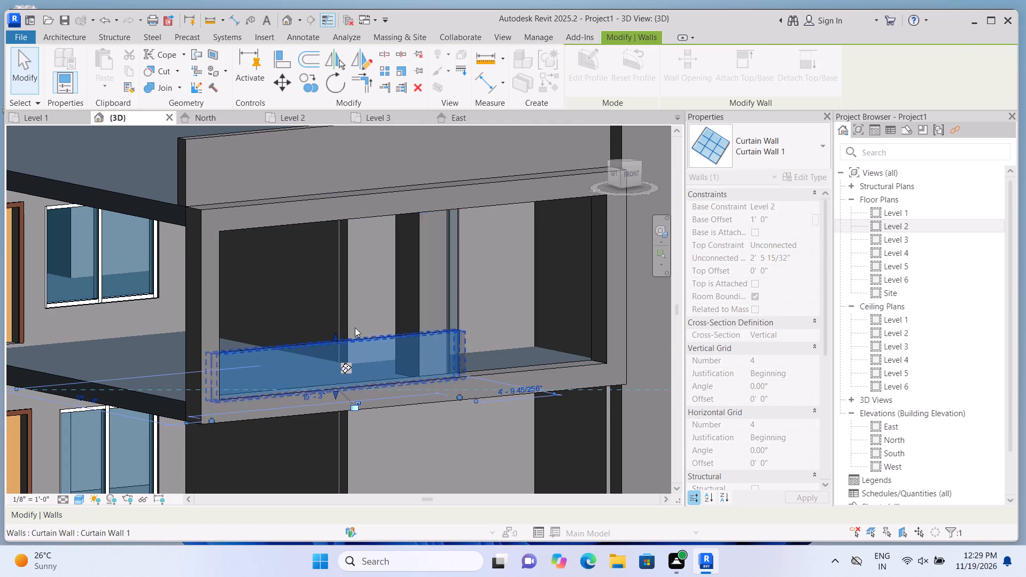
pyautogui.press('Escape')
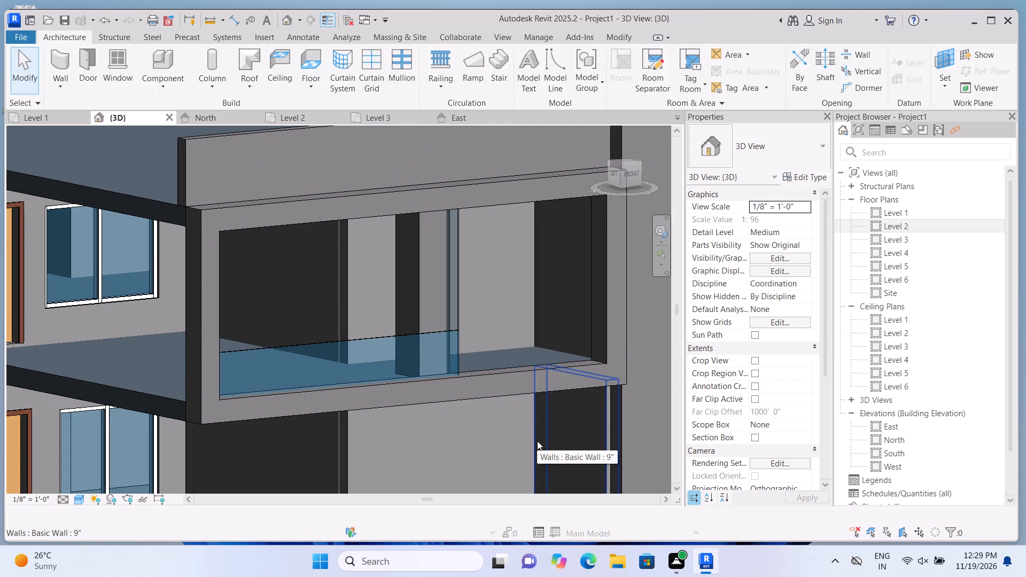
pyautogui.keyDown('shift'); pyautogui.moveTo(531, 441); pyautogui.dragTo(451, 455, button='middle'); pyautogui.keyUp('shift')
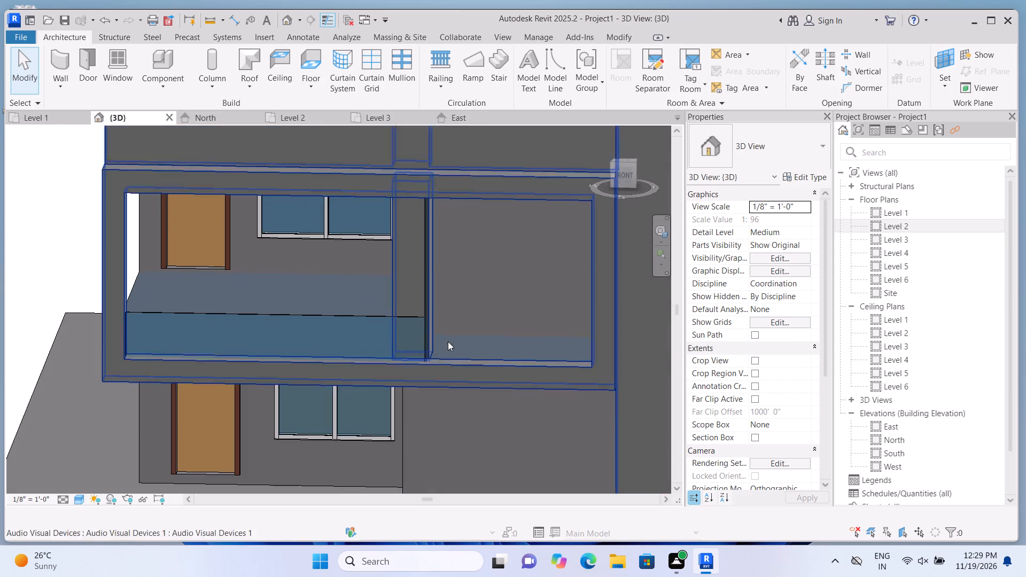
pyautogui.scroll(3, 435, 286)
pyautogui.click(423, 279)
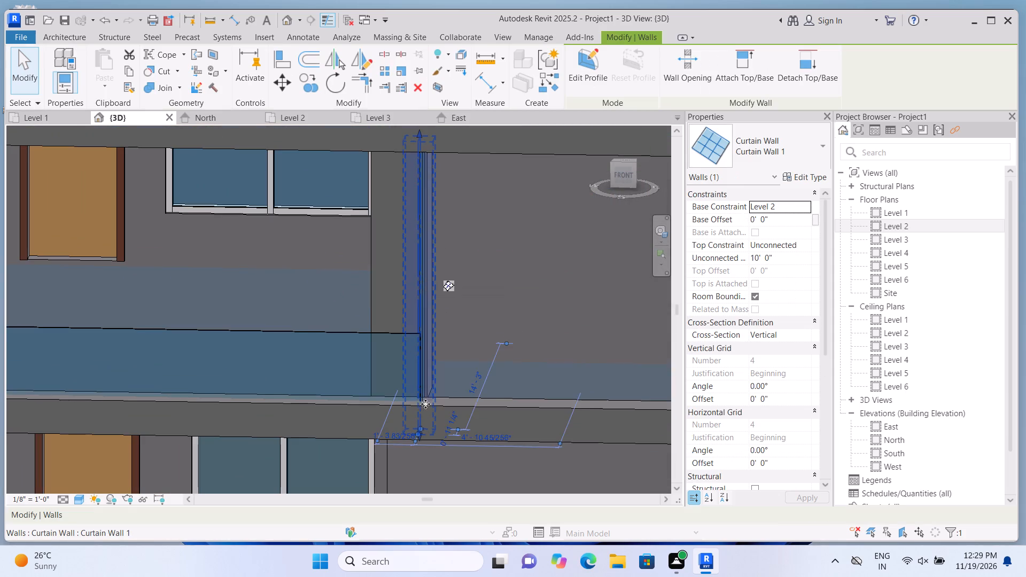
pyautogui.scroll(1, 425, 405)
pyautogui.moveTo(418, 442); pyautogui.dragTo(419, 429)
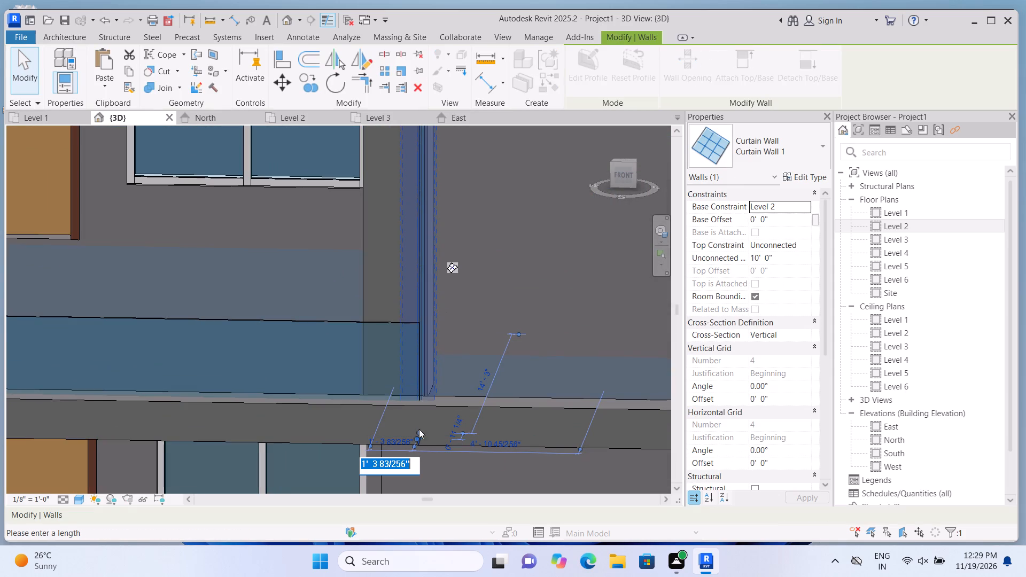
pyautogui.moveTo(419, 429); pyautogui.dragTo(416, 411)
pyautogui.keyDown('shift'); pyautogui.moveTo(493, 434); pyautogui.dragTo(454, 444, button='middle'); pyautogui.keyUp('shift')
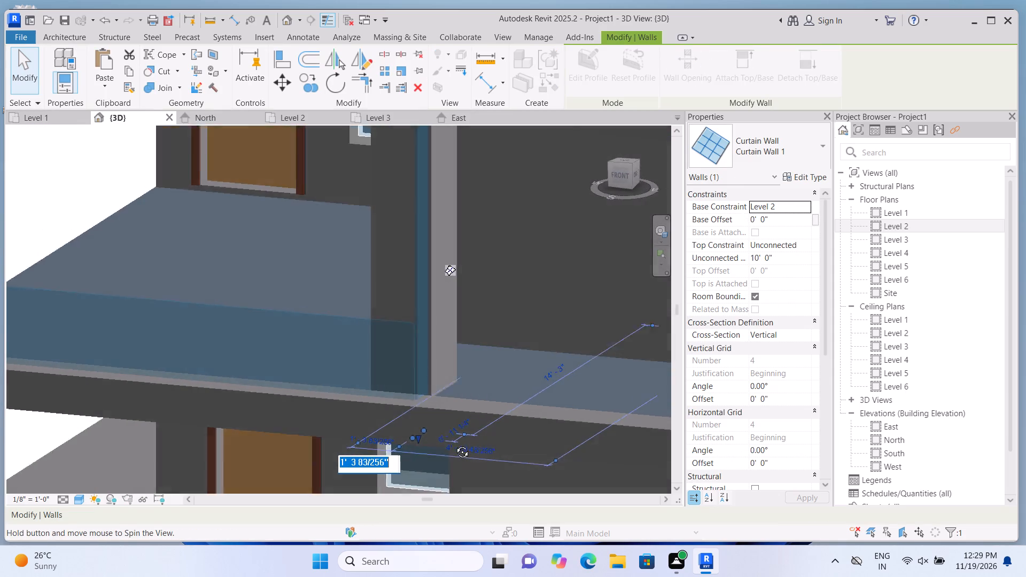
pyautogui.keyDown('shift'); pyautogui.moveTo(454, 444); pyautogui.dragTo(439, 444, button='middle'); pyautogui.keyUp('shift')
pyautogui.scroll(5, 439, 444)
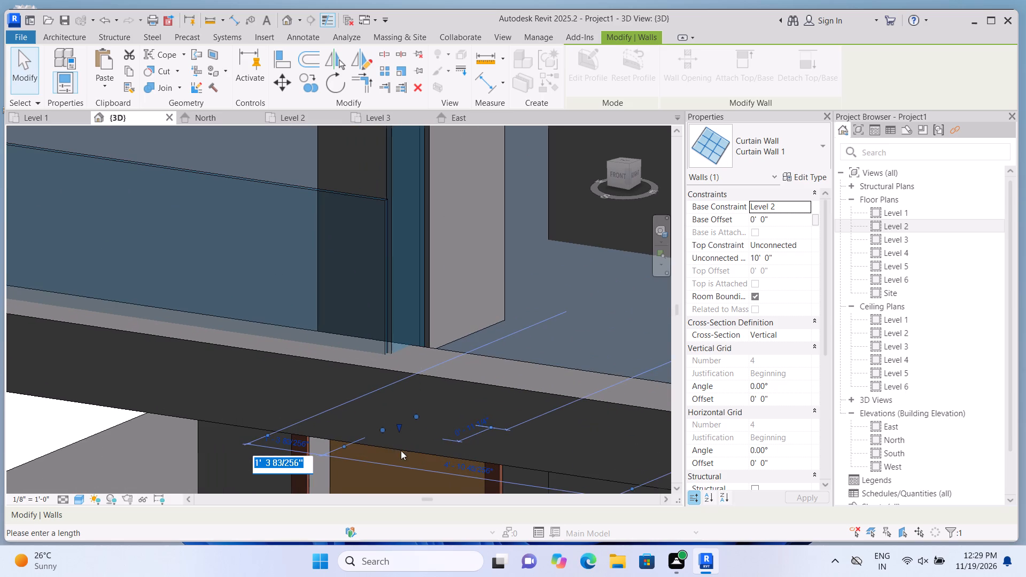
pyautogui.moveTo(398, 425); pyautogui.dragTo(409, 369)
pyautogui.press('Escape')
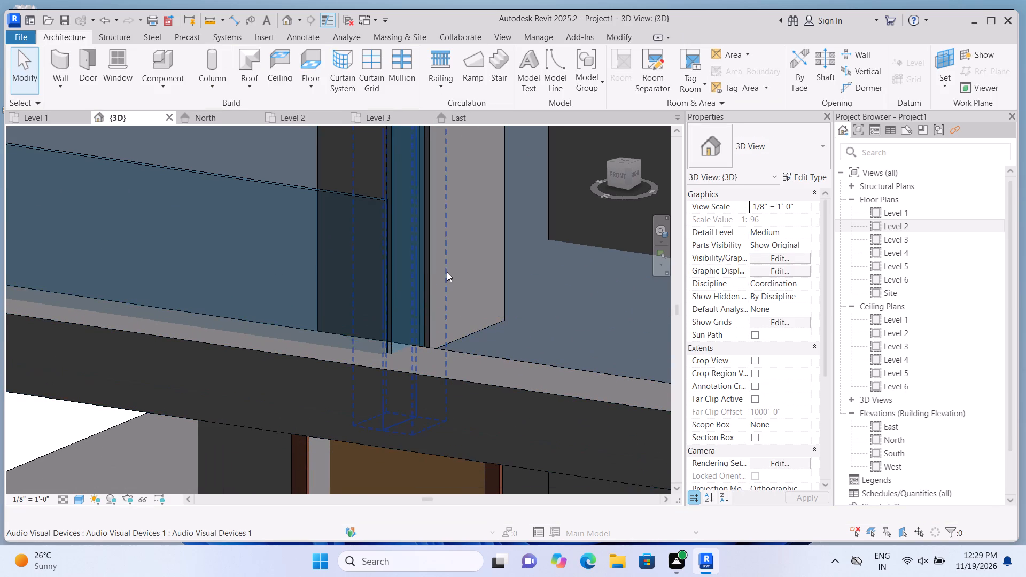
# Raise the base of the short return curtain wall beside the column to an offset of about 0' 11 1/4".
pyautogui.click(414, 256)
pyautogui.scroll(4, 400, 405)
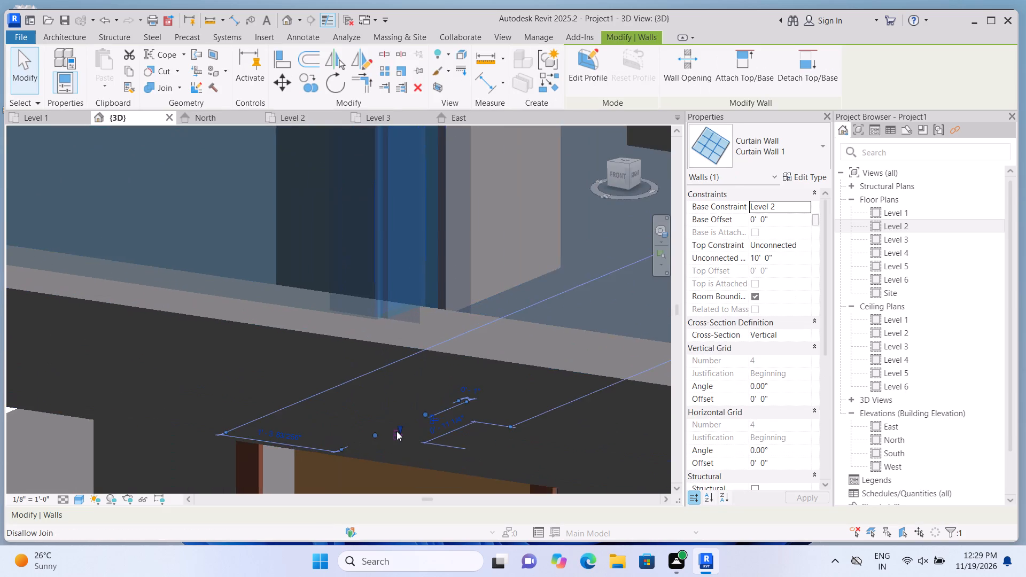
pyautogui.scroll(4, 397, 431)
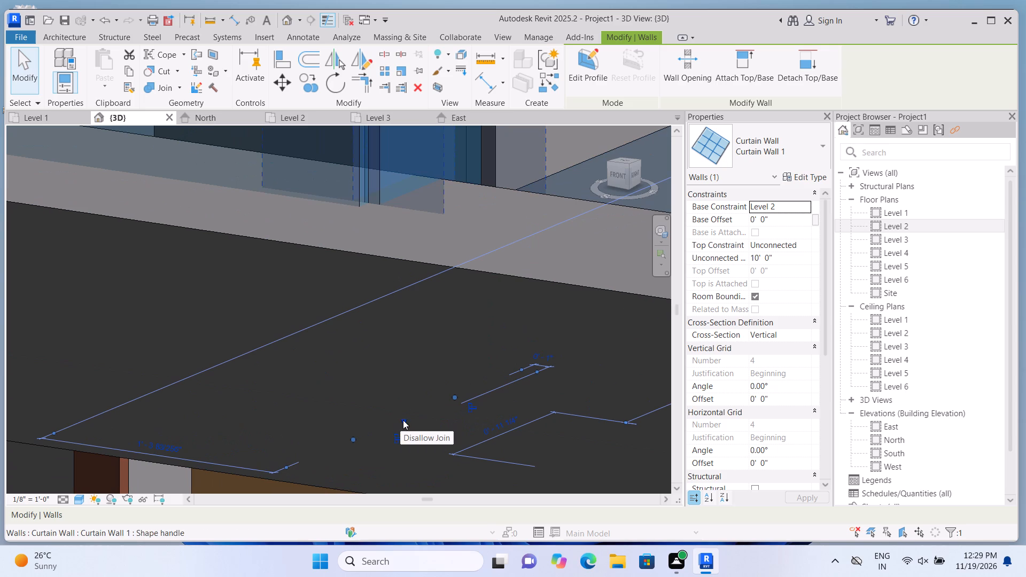
pyautogui.moveTo(403, 420); pyautogui.dragTo(429, 227)
pyautogui.scroll(-13, 436, 350)
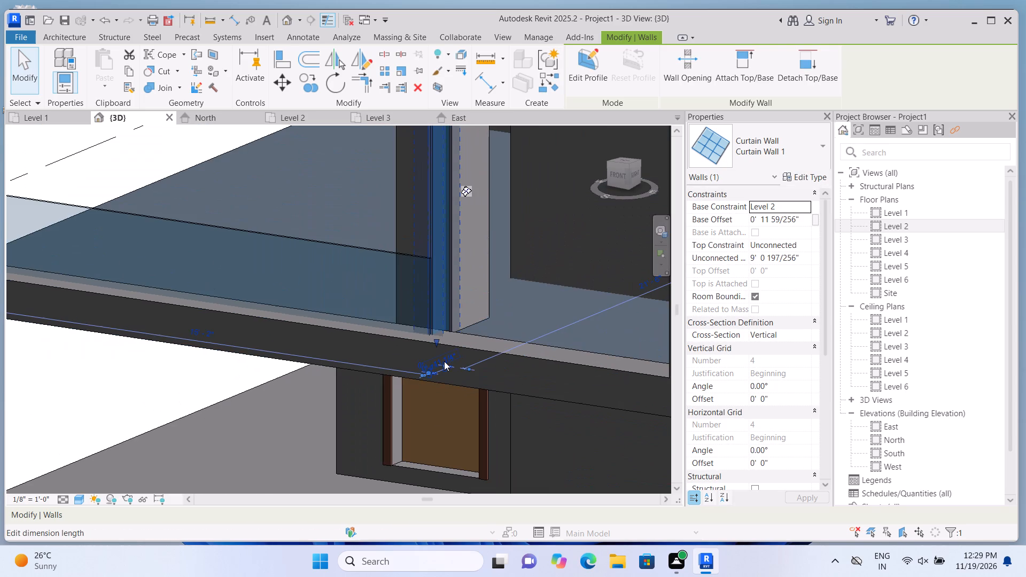
pyautogui.press('Escape')
# Lower the short return curtain wall's top level with the front curtain wall's top, for a height of about 2' 6 1/4".
pyautogui.moveTo(496, 287); pyautogui.dragTo(494, 368, button='middle')
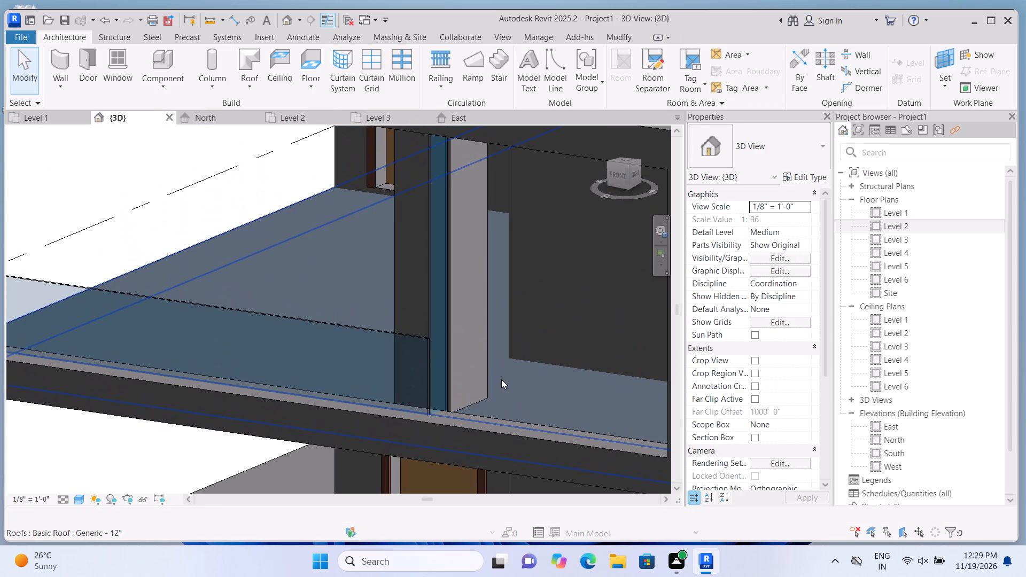
pyautogui.scroll(-2, 501, 379)
pyautogui.scroll(2, 499, 349)
pyautogui.click(438, 286)
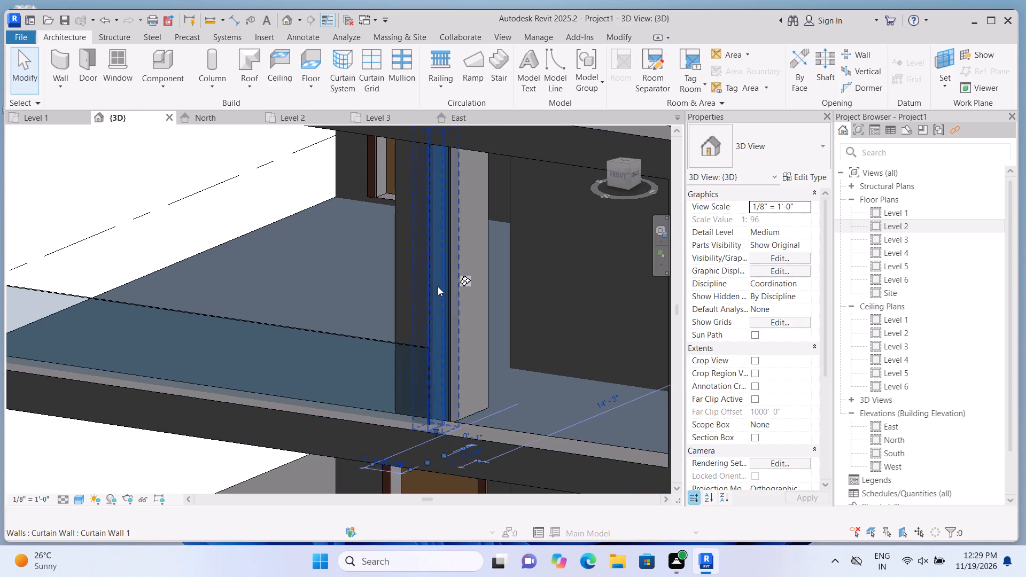
pyautogui.scroll(-2, 438, 288)
pyautogui.scroll(1, 436, 164)
pyautogui.moveTo(436, 159); pyautogui.dragTo(446, 228)
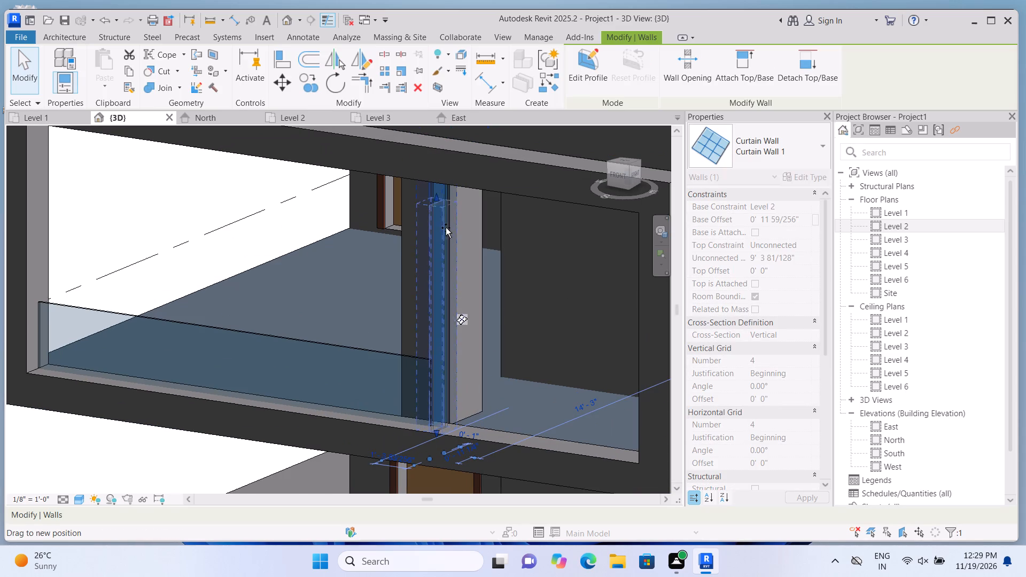
pyautogui.moveTo(446, 228); pyautogui.dragTo(454, 353)
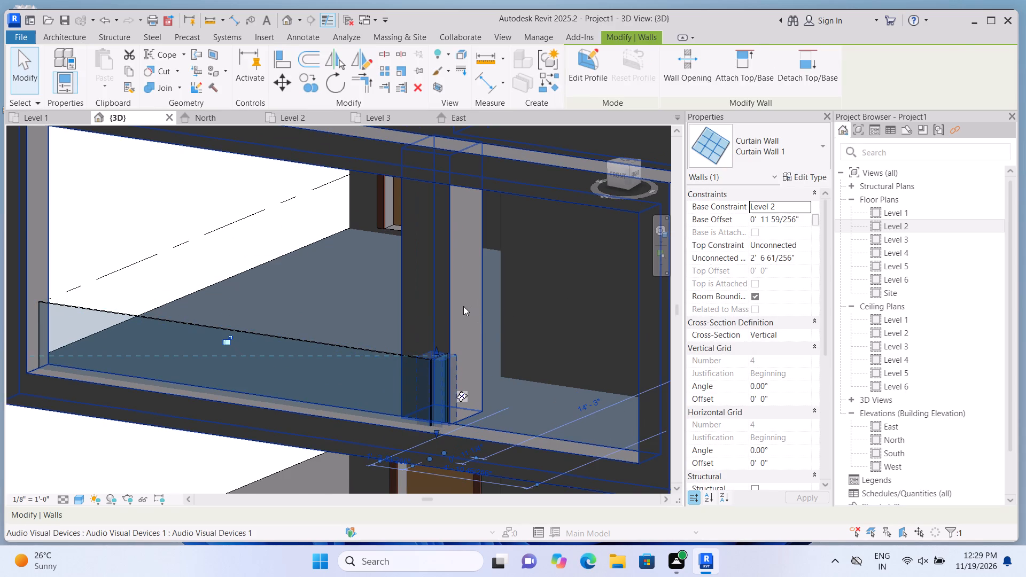
pyautogui.press('Escape')
# Place two vertical curtain grid lines on the long front curtain wall, dividing it into three equal bays of about 5' 1".
pyautogui.scroll(3, 391, 432)
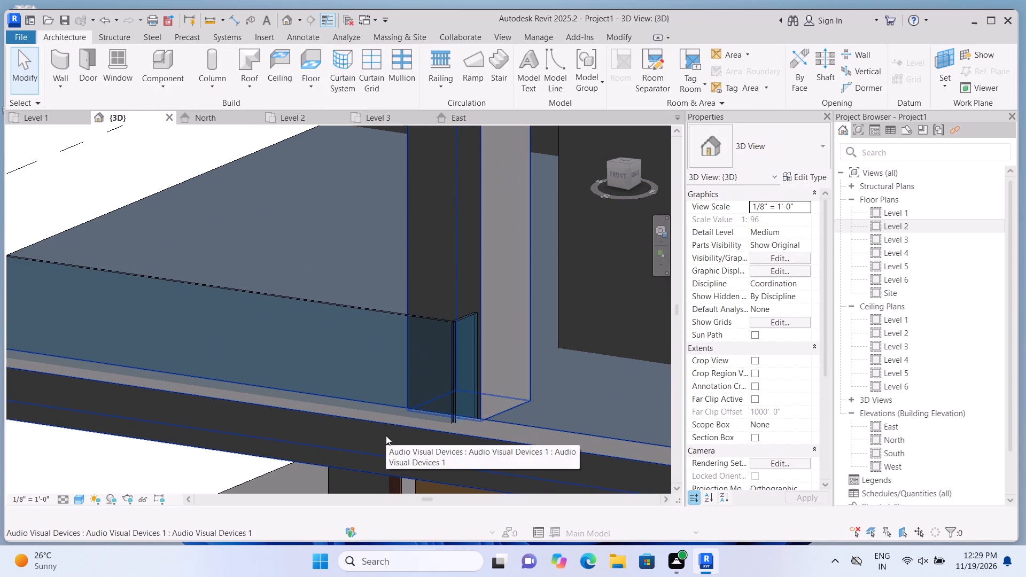
pyautogui.scroll(-11, 386, 435)
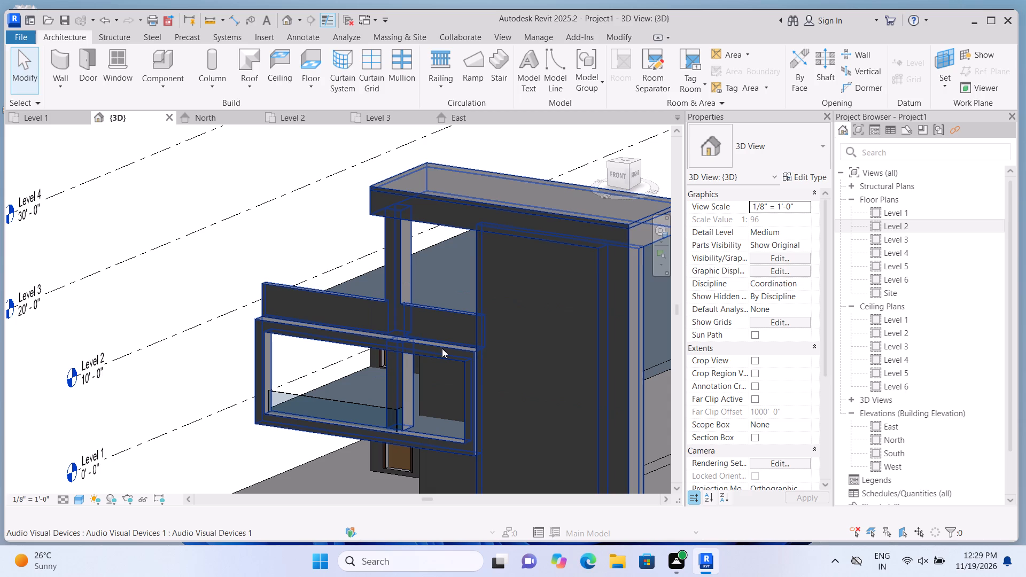
pyautogui.scroll(-1, 152, 275)
pyautogui.moveTo(161, 308); pyautogui.dragTo(146, 279, button='middle')
pyautogui.scroll(1, 187, 348)
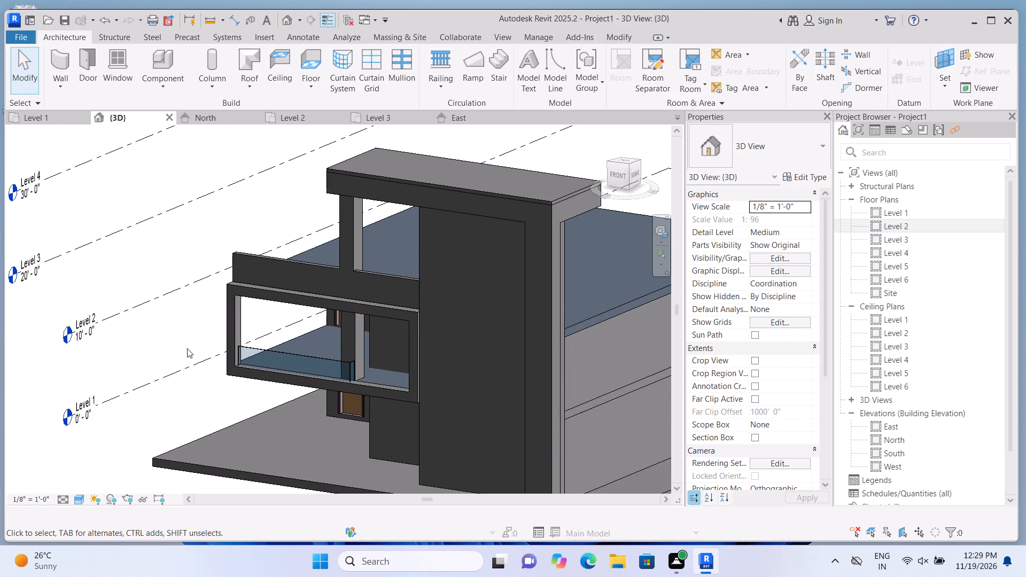
pyautogui.scroll(1, 187, 348)
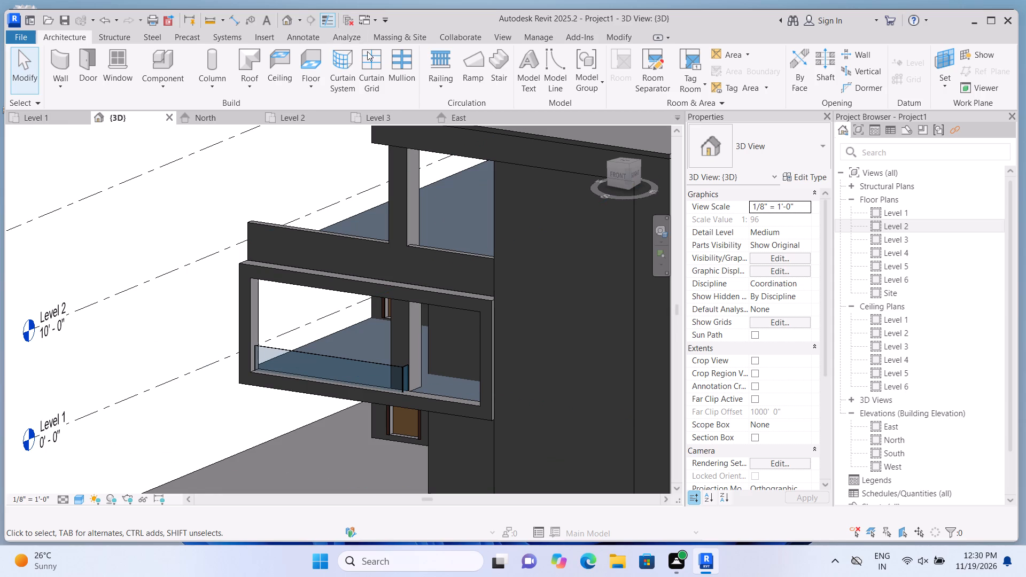
pyautogui.click(377, 69)
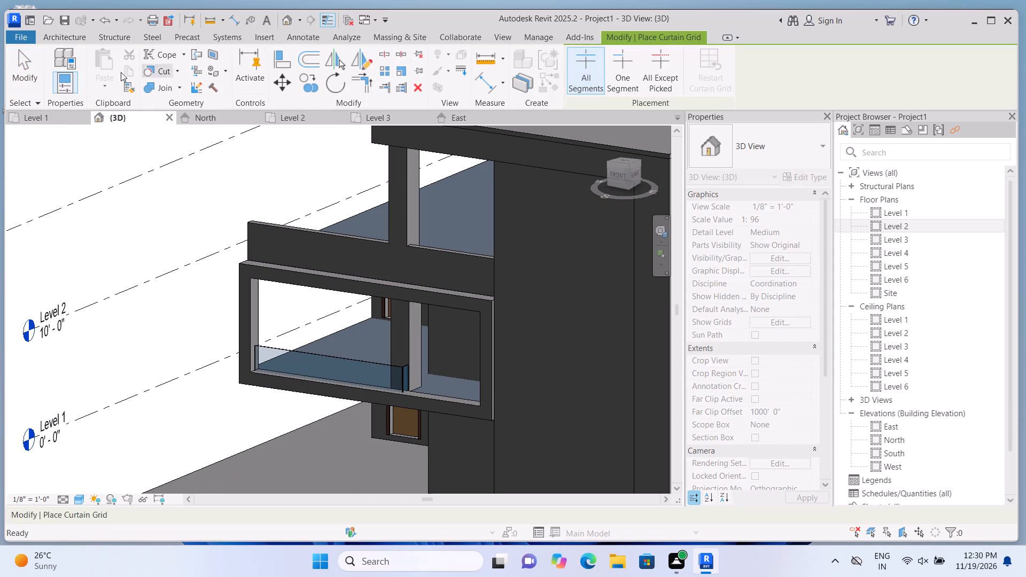
pyautogui.click(74, 40)
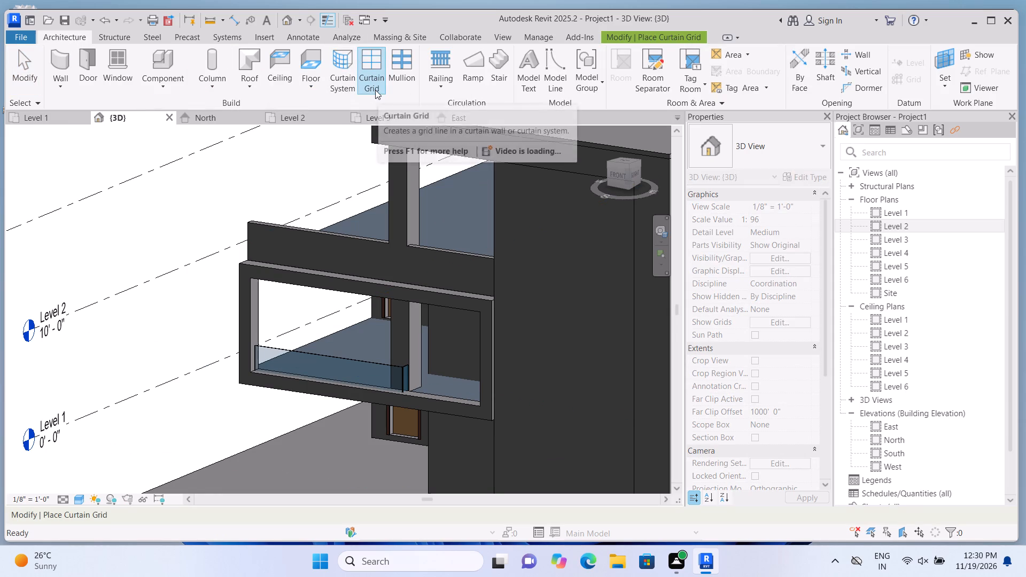
pyautogui.scroll(2, 265, 378)
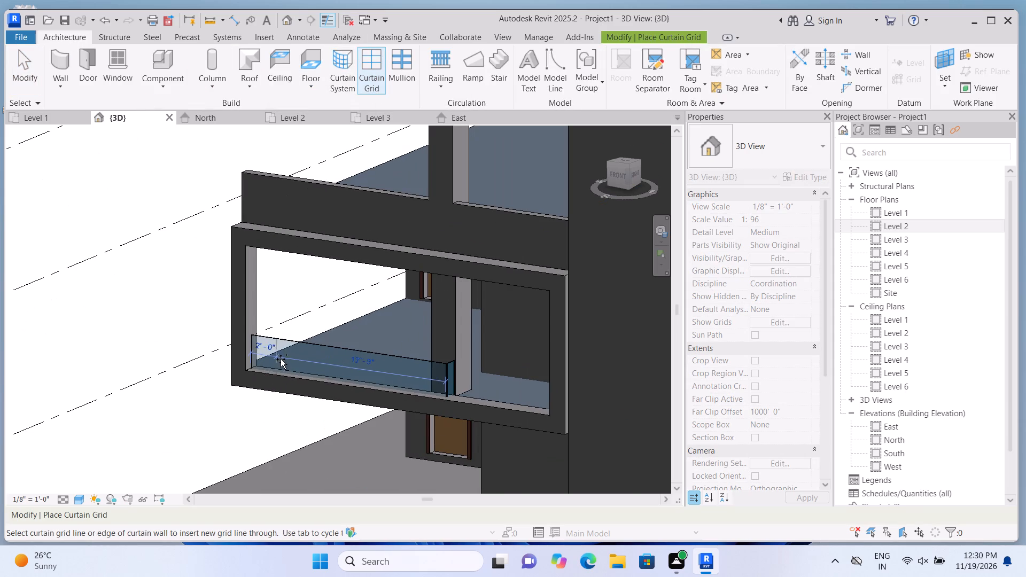
pyautogui.click(309, 349)
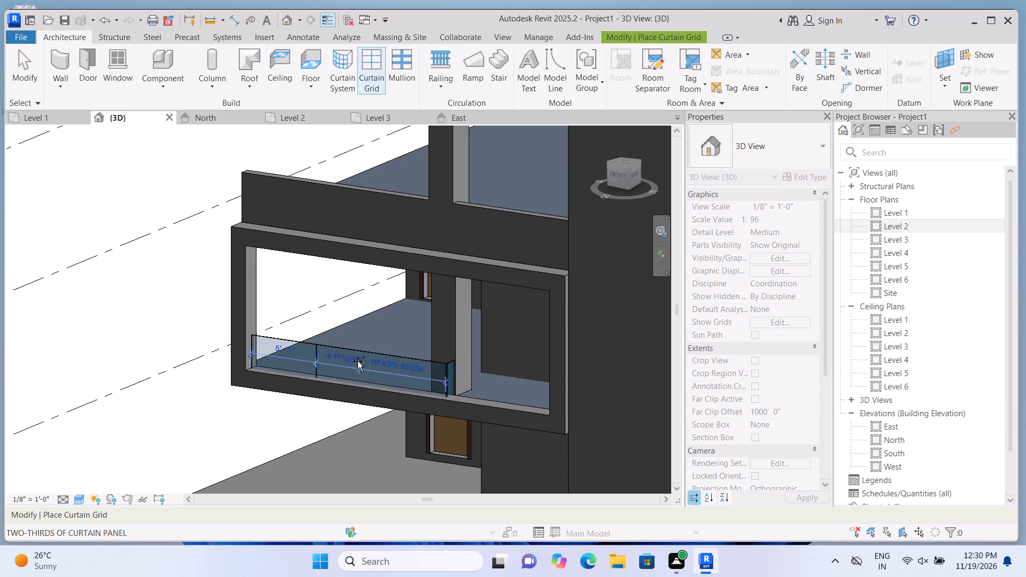
pyautogui.scroll(1, 373, 360)
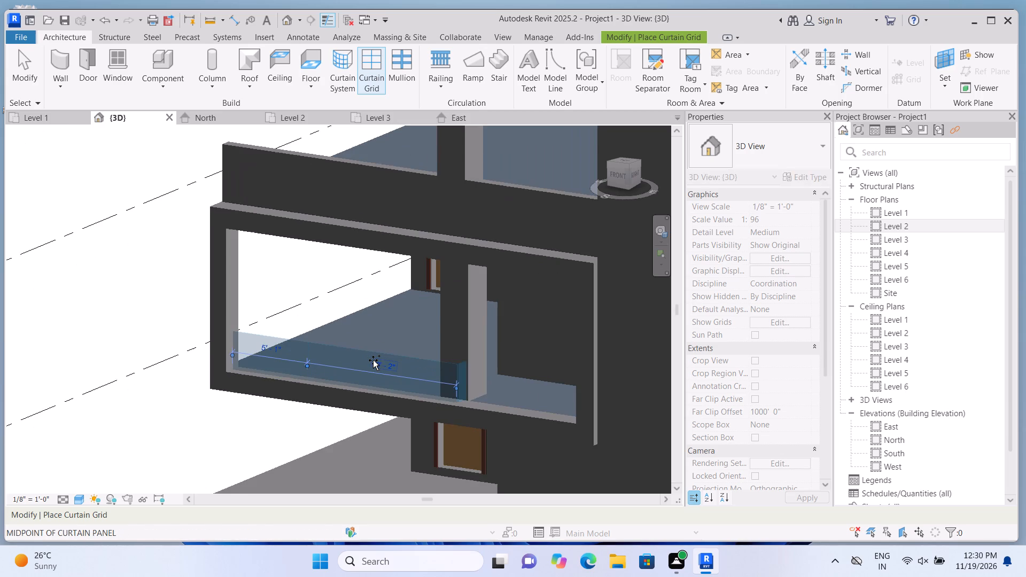
pyautogui.click(372, 350)
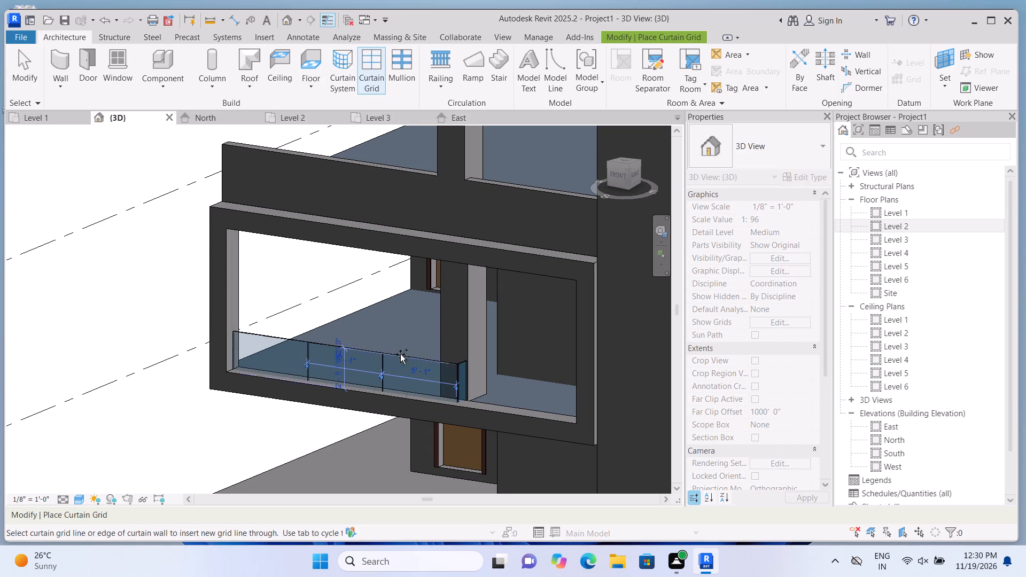
# Place a third vertical curtain grid line on the long front curtain wall, one-third of the bay from the corner beside the column.
pyautogui.click(435, 361)
pyautogui.scroll(4, 501, 385)
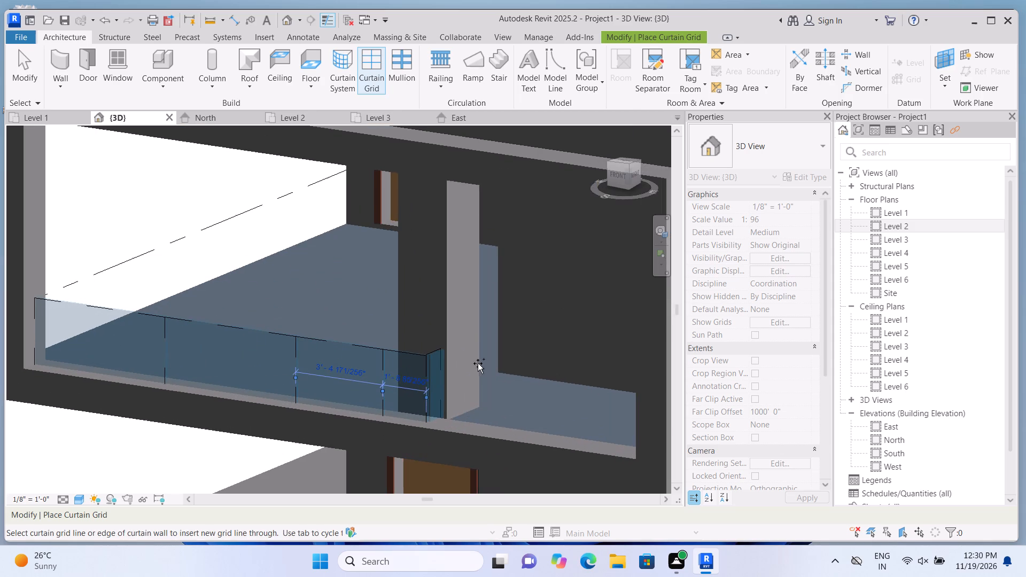
pyautogui.scroll(-2, 436, 354)
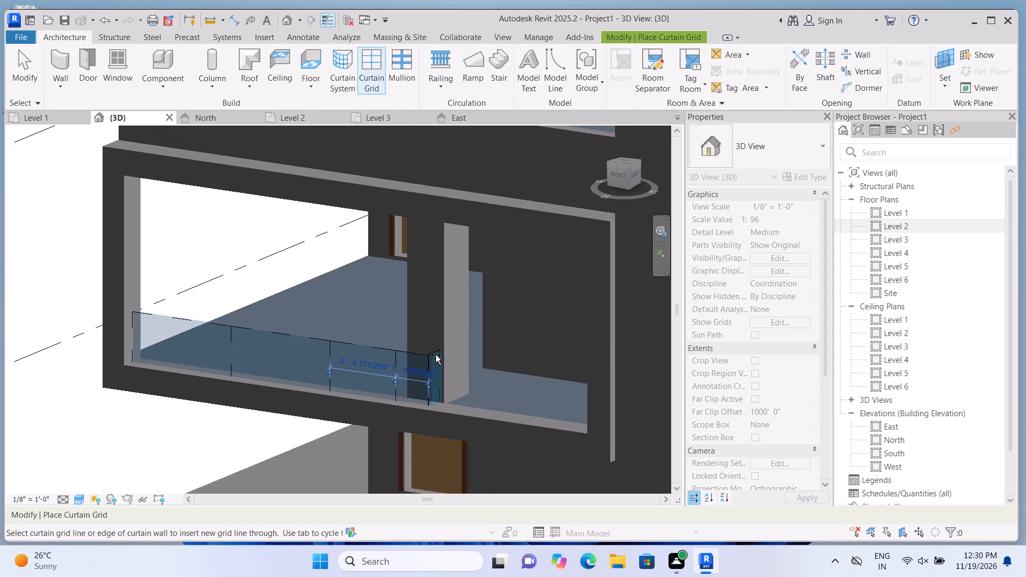
pyautogui.scroll(1, 434, 370)
# Place 2.5" x 5" rectangular mullions on the front curtain wall's end edges, top edge and three grid lines, and on the short return's column-side edge.
pyautogui.click(393, 65)
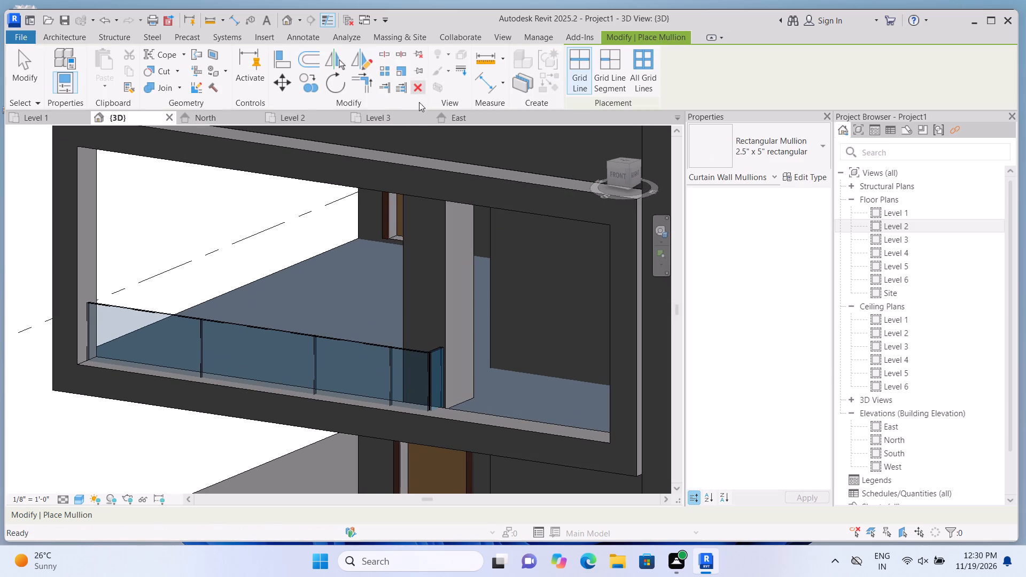
pyautogui.scroll(1, 200, 227)
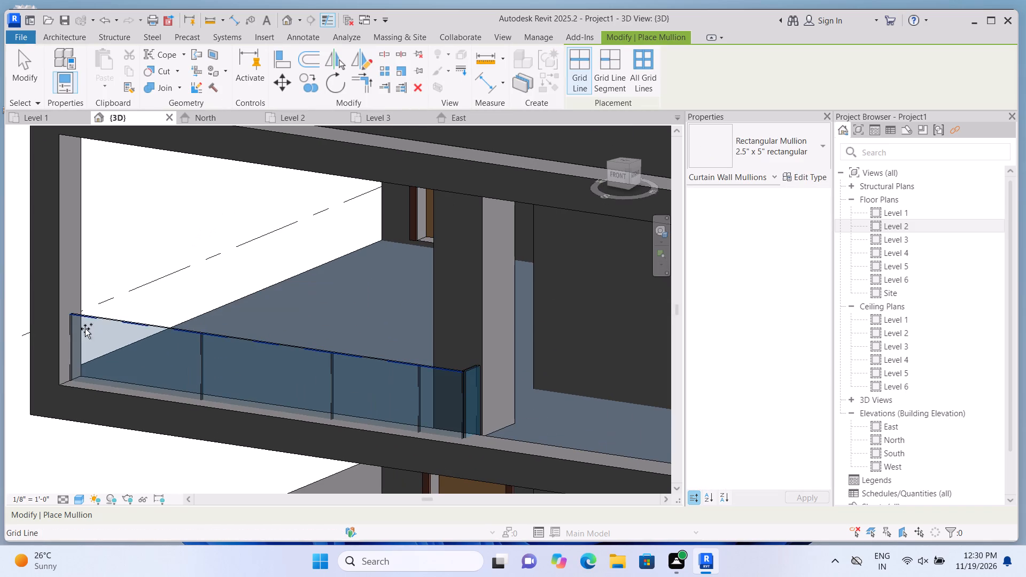
pyautogui.click(70, 337)
pyautogui.click(114, 315)
pyautogui.click(196, 358)
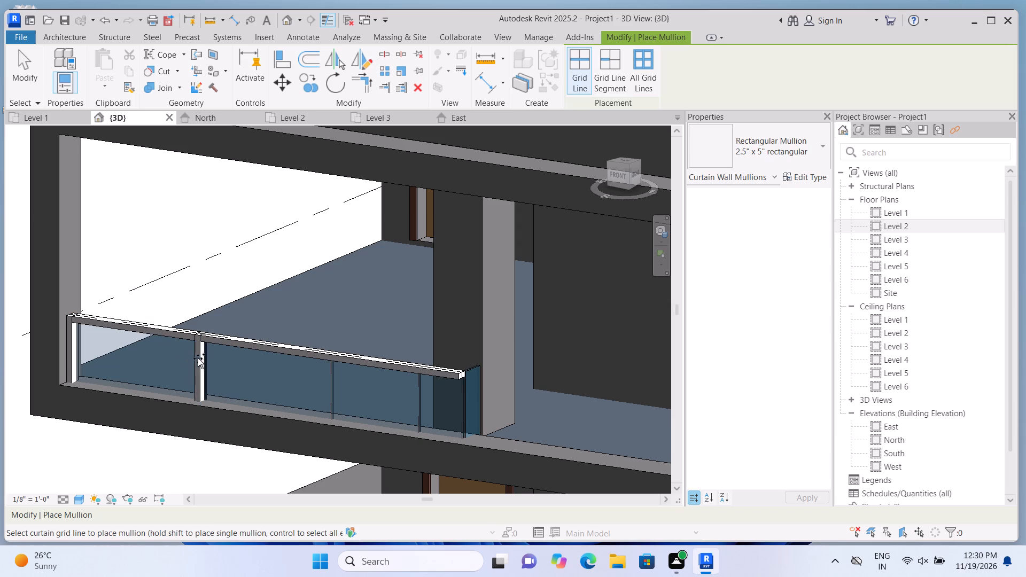
pyautogui.click(325, 380)
pyautogui.click(416, 399)
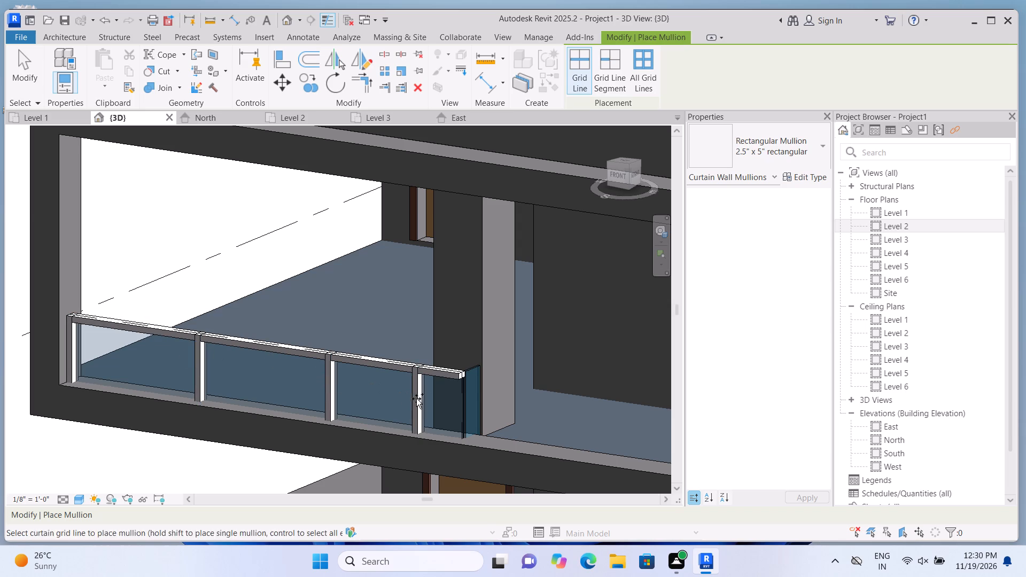
pyautogui.click(463, 400)
pyautogui.click(479, 386)
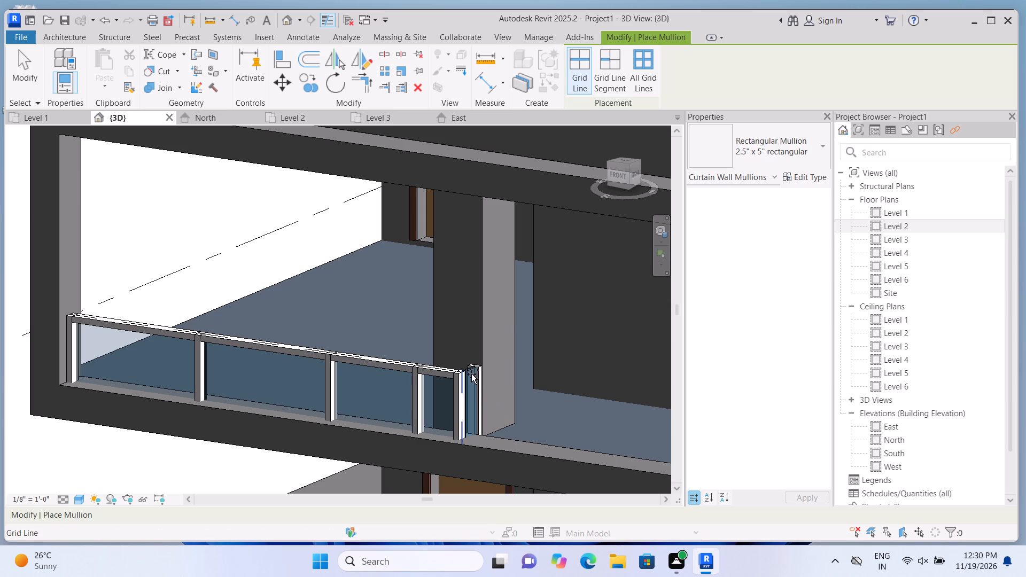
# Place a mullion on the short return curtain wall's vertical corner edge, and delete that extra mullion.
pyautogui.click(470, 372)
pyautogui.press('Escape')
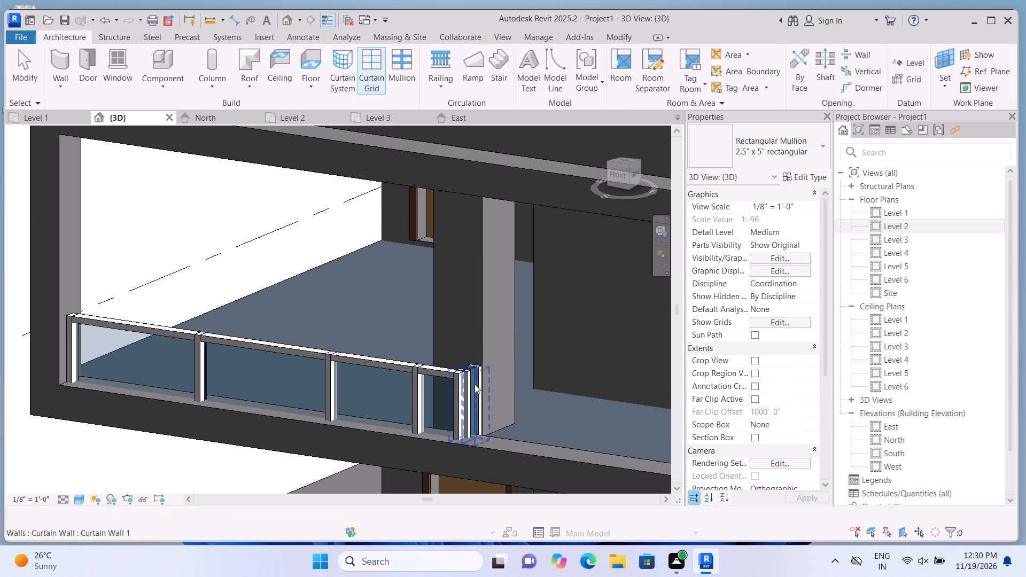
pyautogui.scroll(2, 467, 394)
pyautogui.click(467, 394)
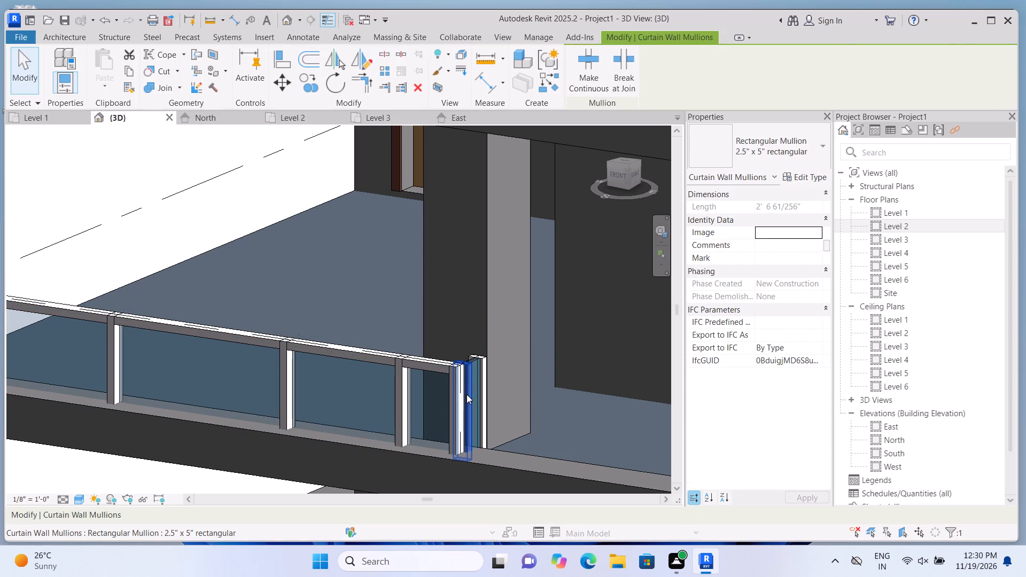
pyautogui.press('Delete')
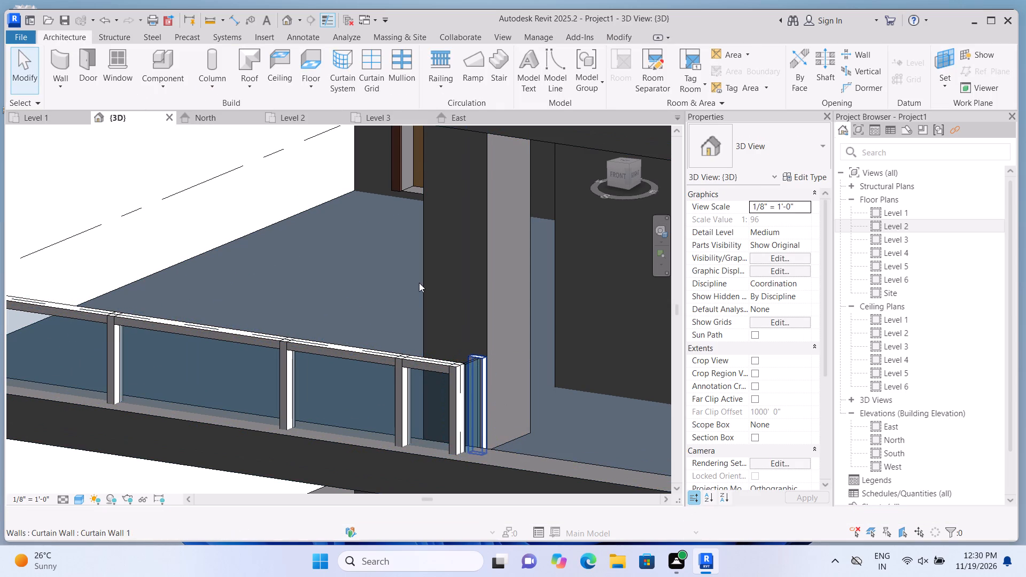
# Place a 2.5" x 5" rectangular mullion along the top edge of the short return curtain wall.
pyautogui.click(407, 79)
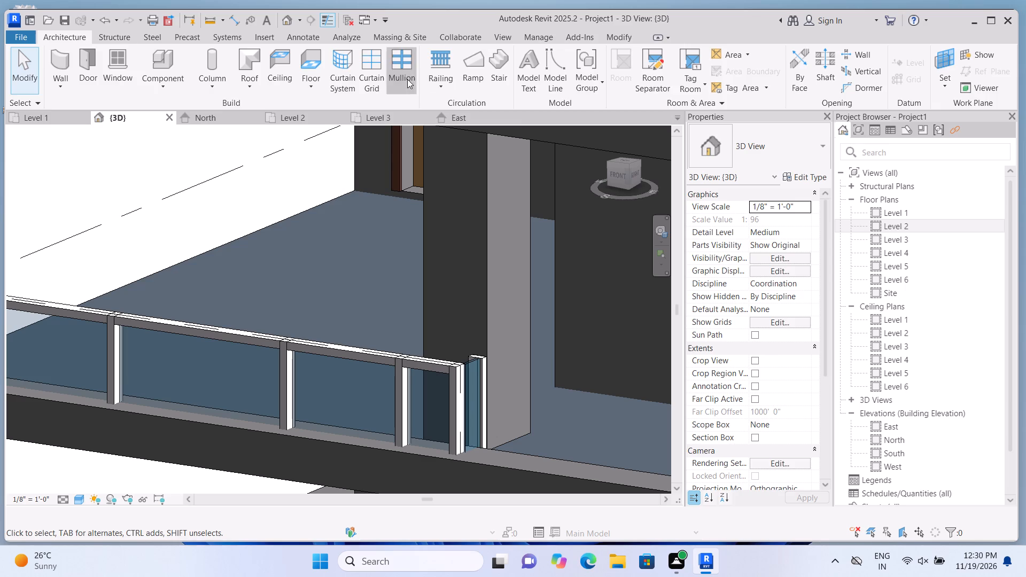
pyautogui.scroll(10, 534, 363)
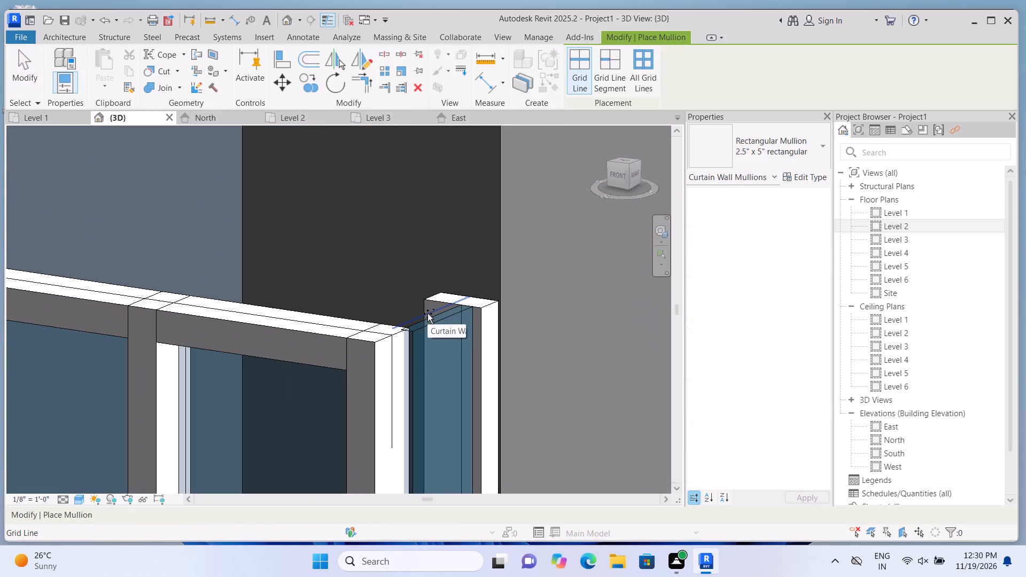
pyautogui.click(428, 314)
pyautogui.scroll(-15, 429, 314)
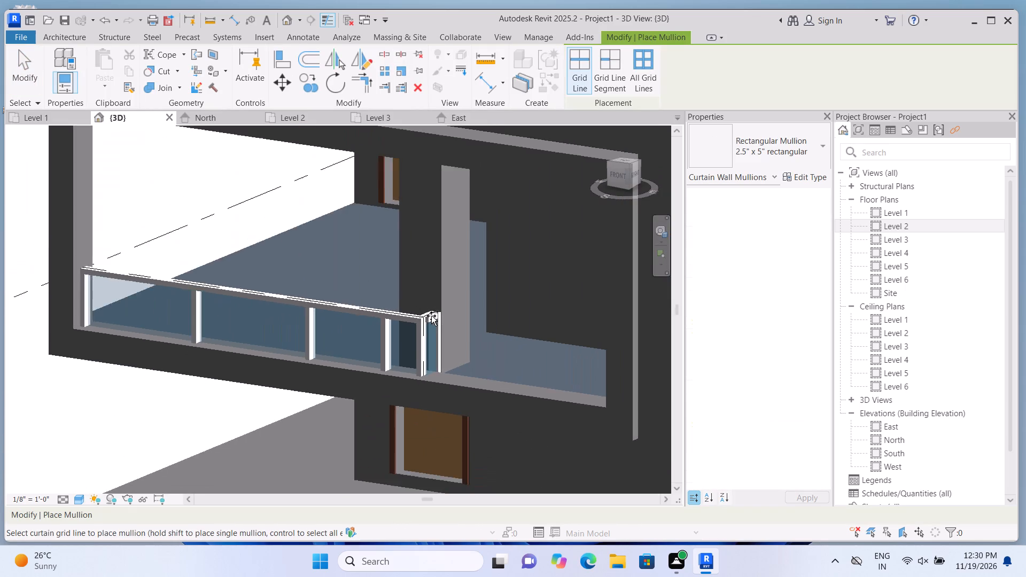
pyautogui.press('Escape')
# Open the house facade frame's in-place model for editing.
pyautogui.scroll(-3, 134, 355)
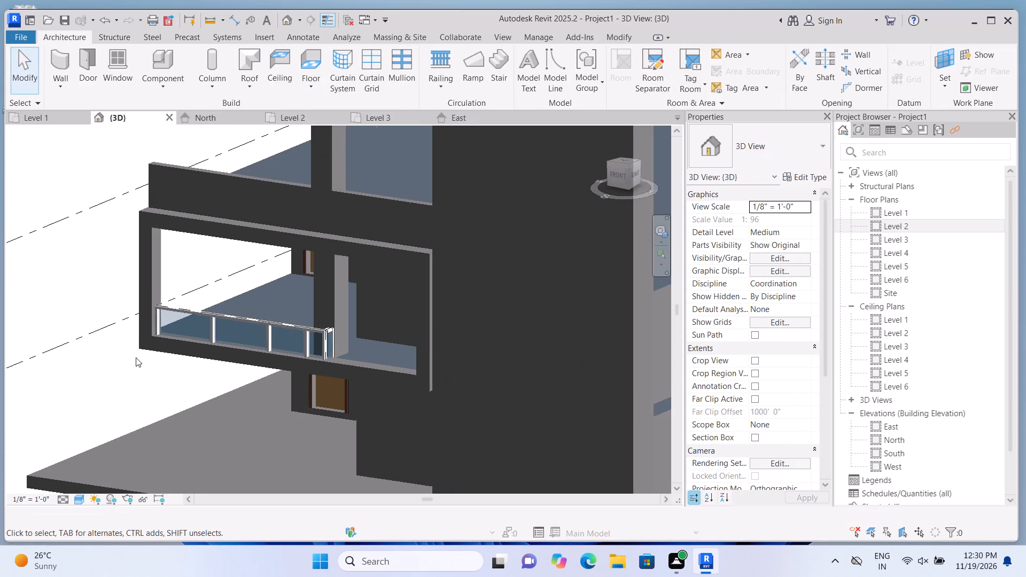
pyautogui.keyDown('shift'); pyautogui.moveTo(180, 358); pyautogui.dragTo(127, 359, button='middle'); pyautogui.keyUp('shift')
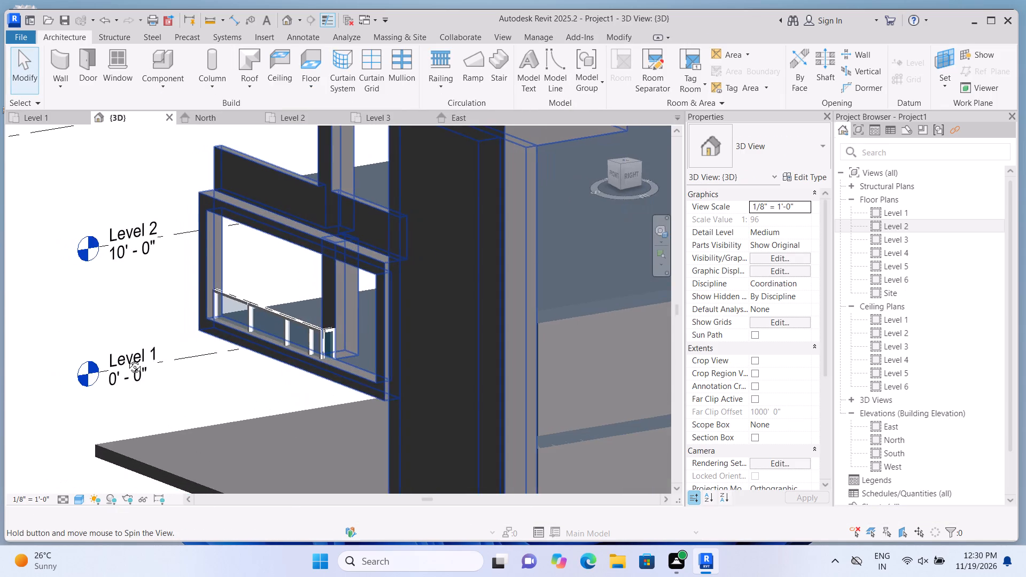
pyautogui.keyDown('shift'); pyautogui.moveTo(127, 359); pyautogui.dragTo(209, 364, button='middle'); pyautogui.keyUp('shift')
pyautogui.click(496, 292)
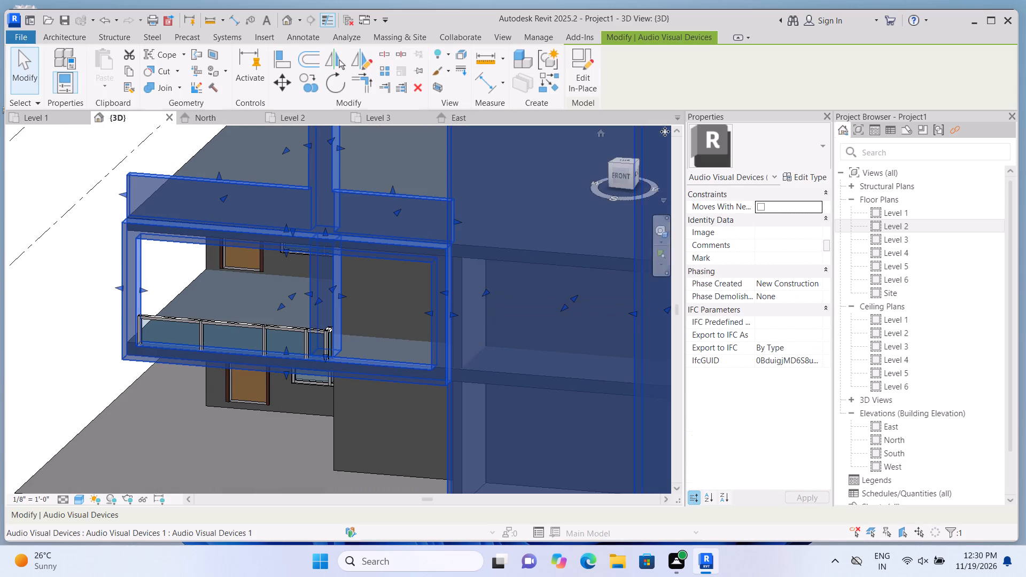
pyautogui.click(588, 86)
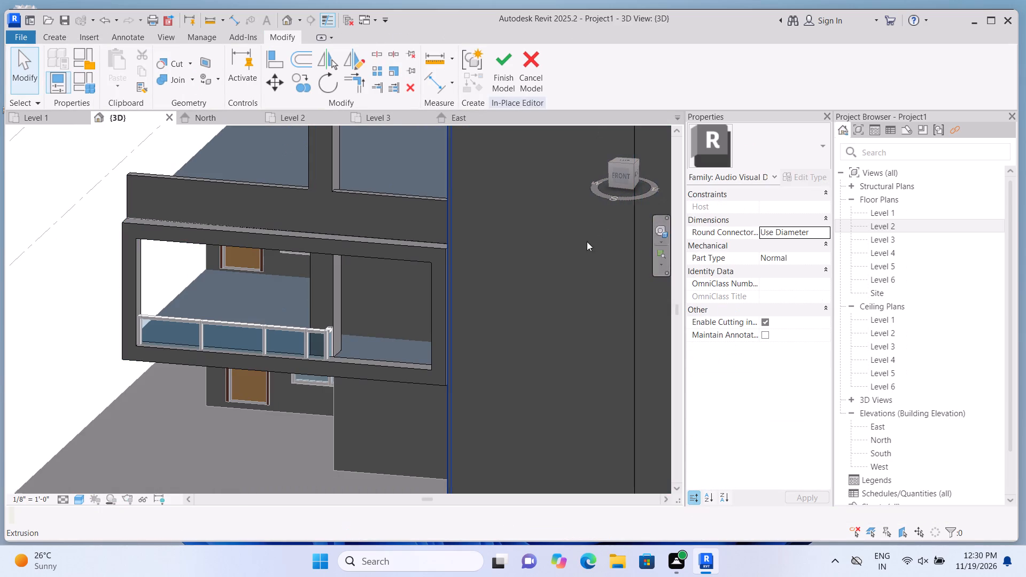
# Examine the facade frame, the Level 2 railing, the column and the tall wall from several angles in 3D.
pyautogui.scroll(-5, 587, 241)
pyautogui.keyDown('shift'); pyautogui.moveTo(265, 392); pyautogui.dragTo(299, 409, button='middle'); pyautogui.keyUp('shift')
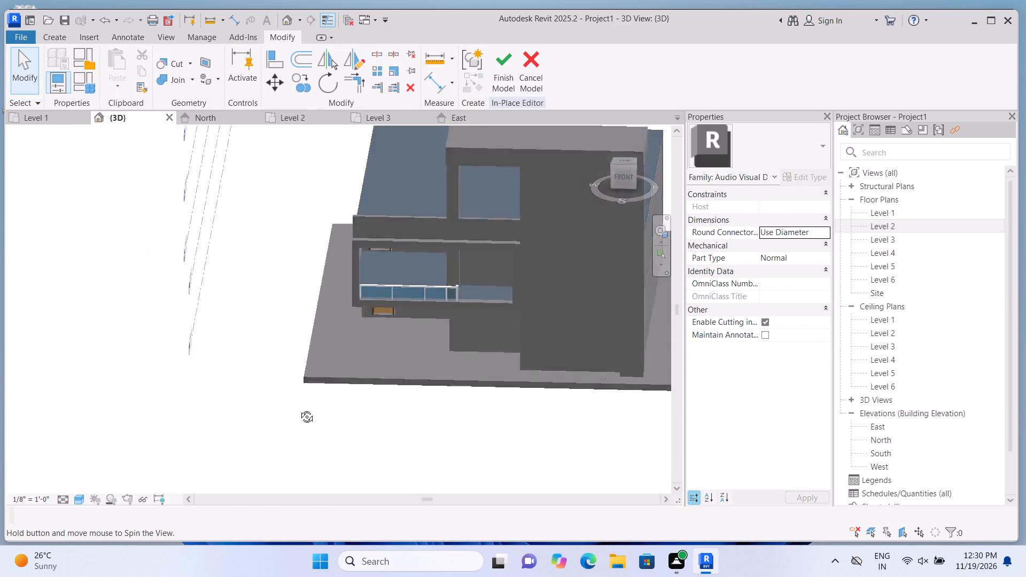
pyautogui.keyDown('shift'); pyautogui.moveTo(299, 409); pyautogui.dragTo(438, 409, button='middle'); pyautogui.keyUp('shift')
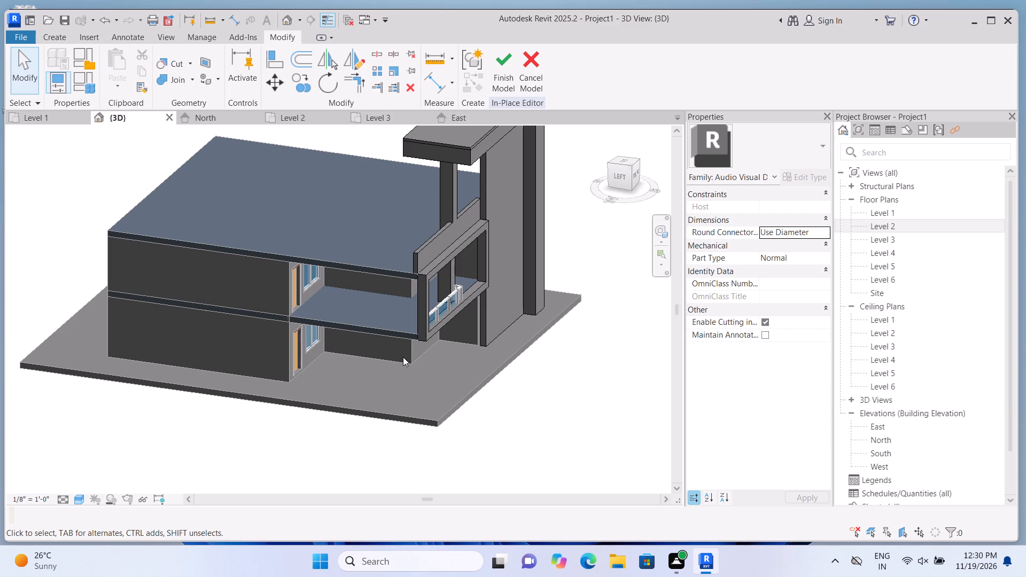
pyautogui.keyDown('shift'); pyautogui.middleClick(362, 480); pyautogui.keyUp('shift')
pyautogui.keyDown('shift'); pyautogui.moveTo(361, 477); pyautogui.dragTo(314, 411, button='middle'); pyautogui.keyUp('shift')
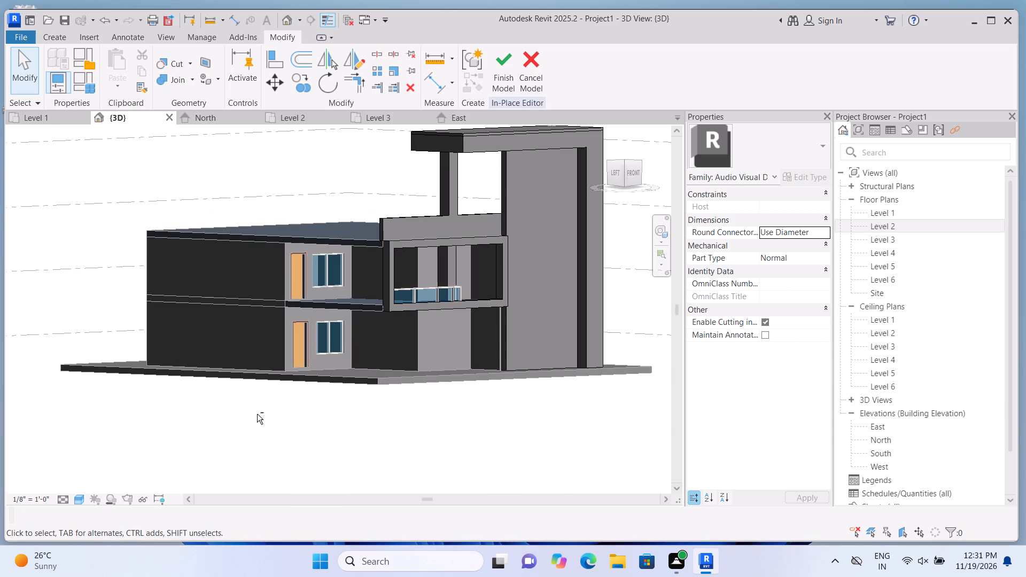
pyautogui.keyDown('shift'); pyautogui.middleClick(450, 407); pyautogui.keyUp('shift')
pyautogui.keyDown('shift'); pyautogui.middleClick(450, 407); pyautogui.keyUp('shift')
pyautogui.keyDown('shift'); pyautogui.moveTo(448, 408); pyautogui.dragTo(406, 428, button='middle'); pyautogui.keyUp('shift')
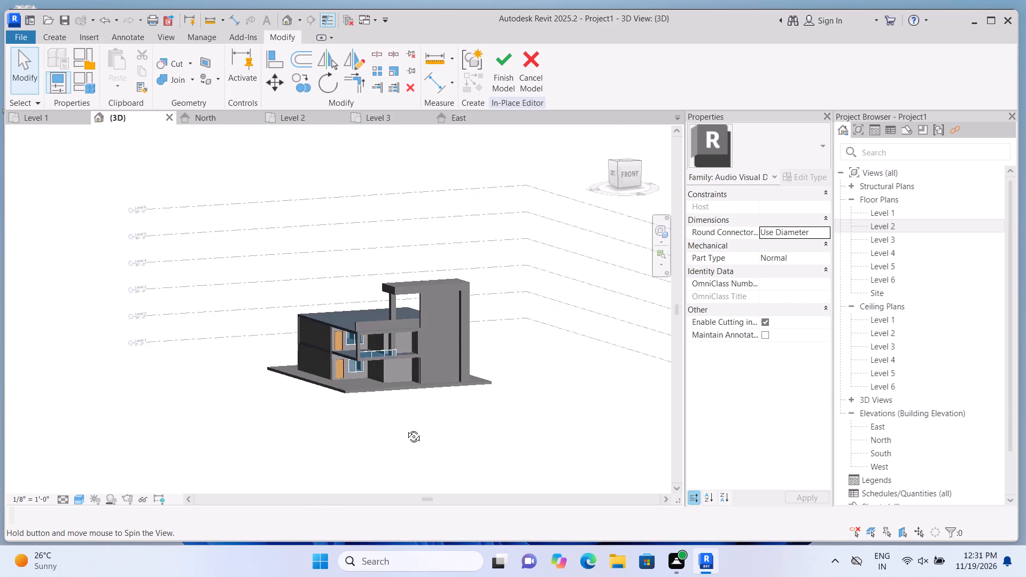
pyautogui.keyDown('shift'); pyautogui.moveTo(406, 428); pyautogui.dragTo(409, 436, button='middle'); pyautogui.keyUp('shift')
pyautogui.scroll(5, 397, 339)
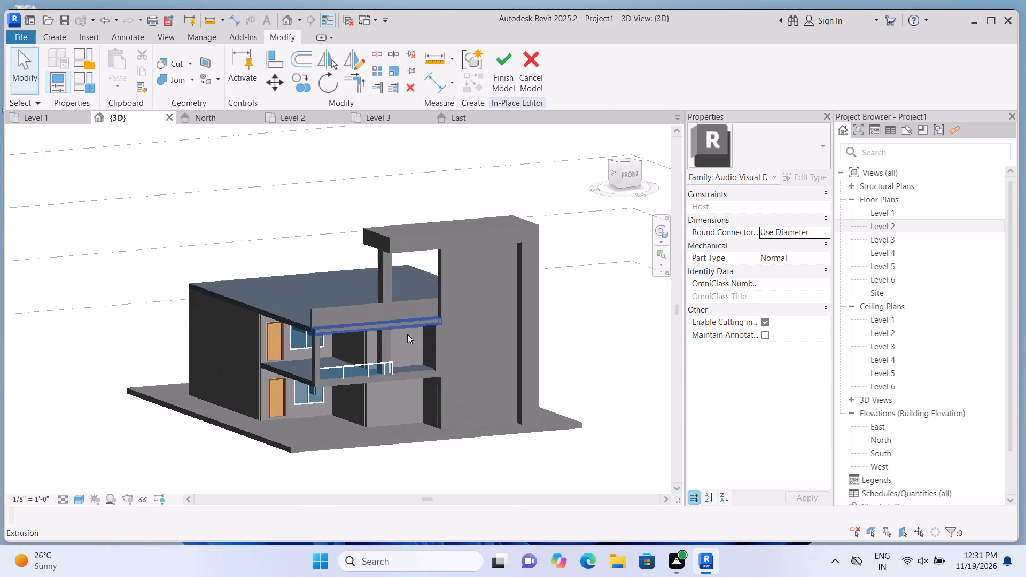
pyautogui.scroll(8, 407, 334)
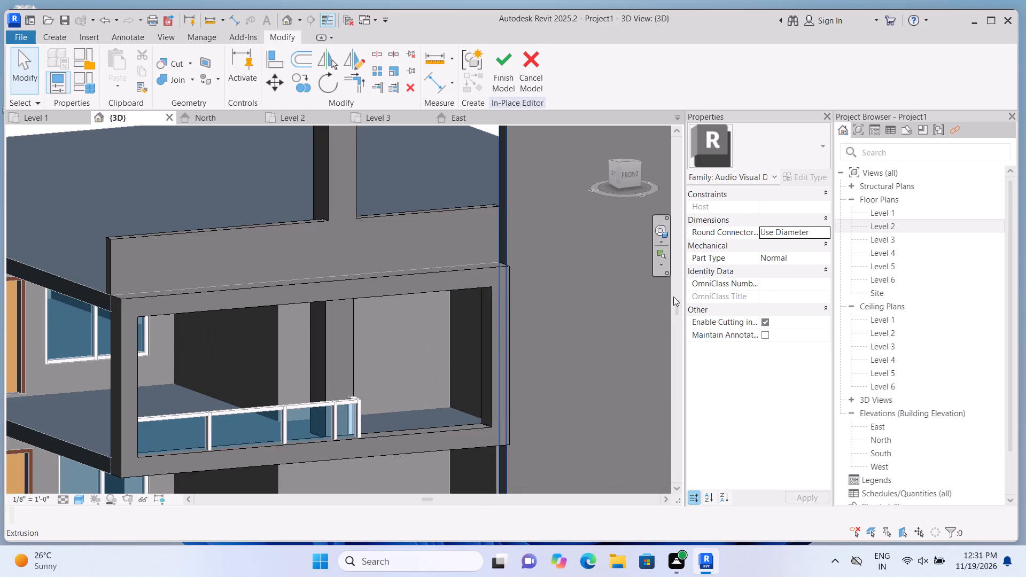
pyautogui.scroll(-3, 613, 298)
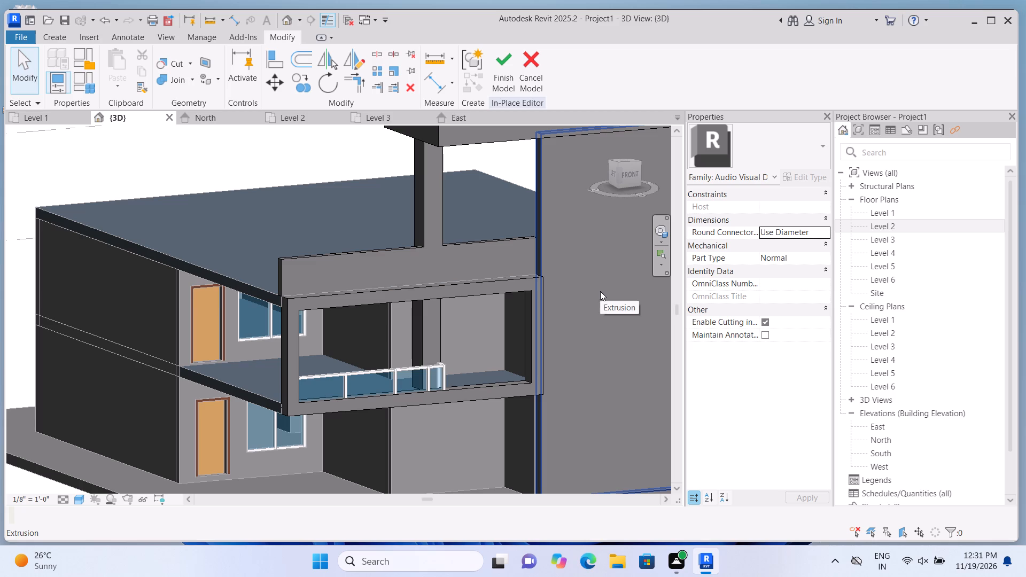
pyautogui.scroll(-1, 600, 291)
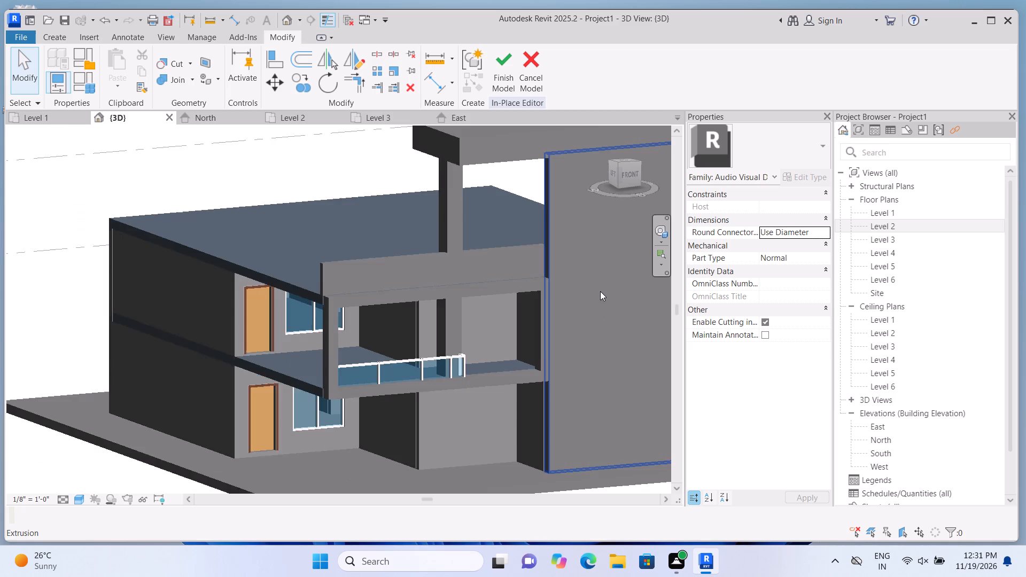
pyautogui.scroll(-1, 600, 291)
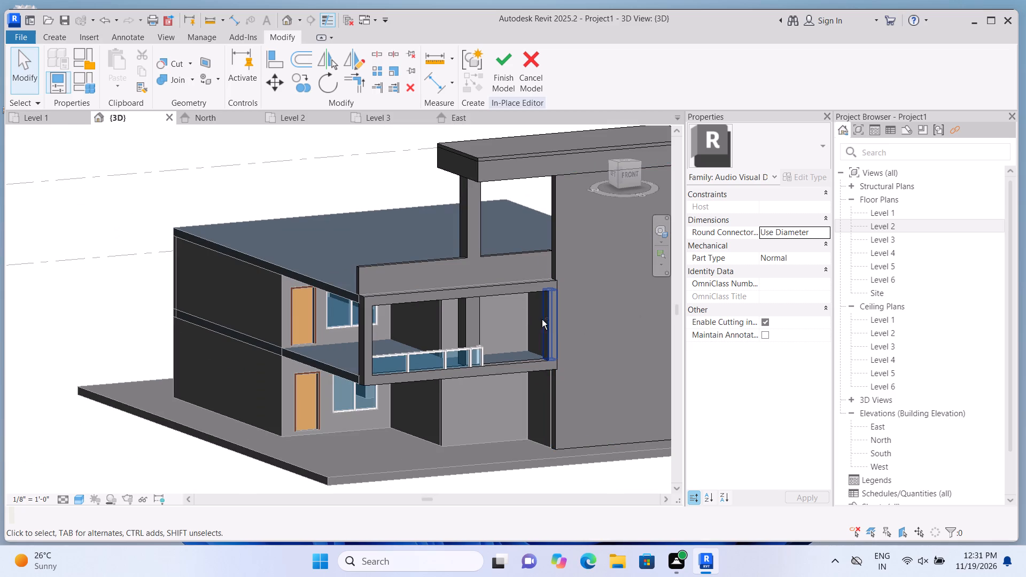
pyautogui.scroll(1, 467, 311)
pyautogui.scroll(-3, 464, 311)
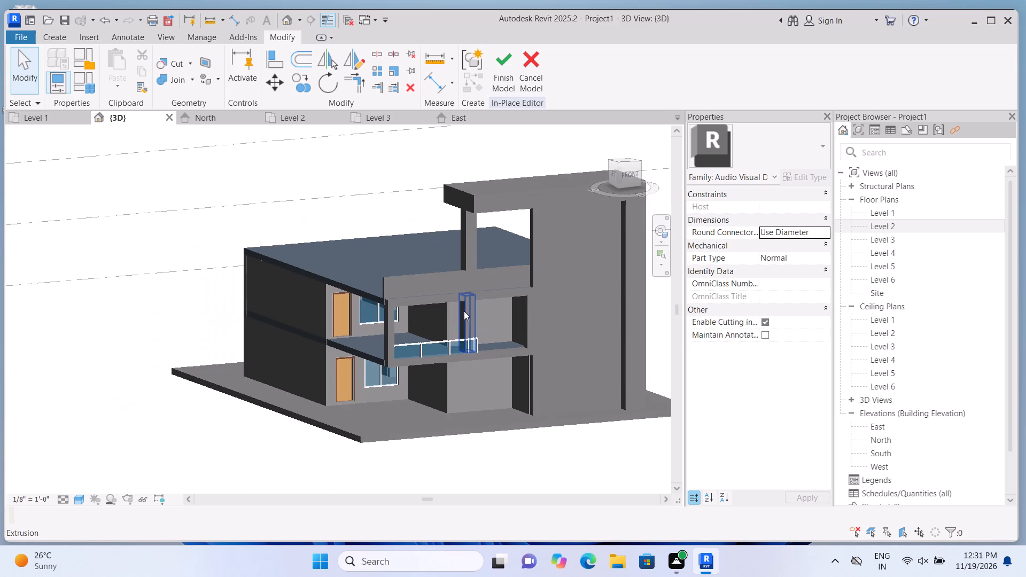
pyautogui.keyDown('shift'); pyautogui.moveTo(207, 419); pyautogui.dragTo(266, 464, button='middle'); pyautogui.keyUp('shift')
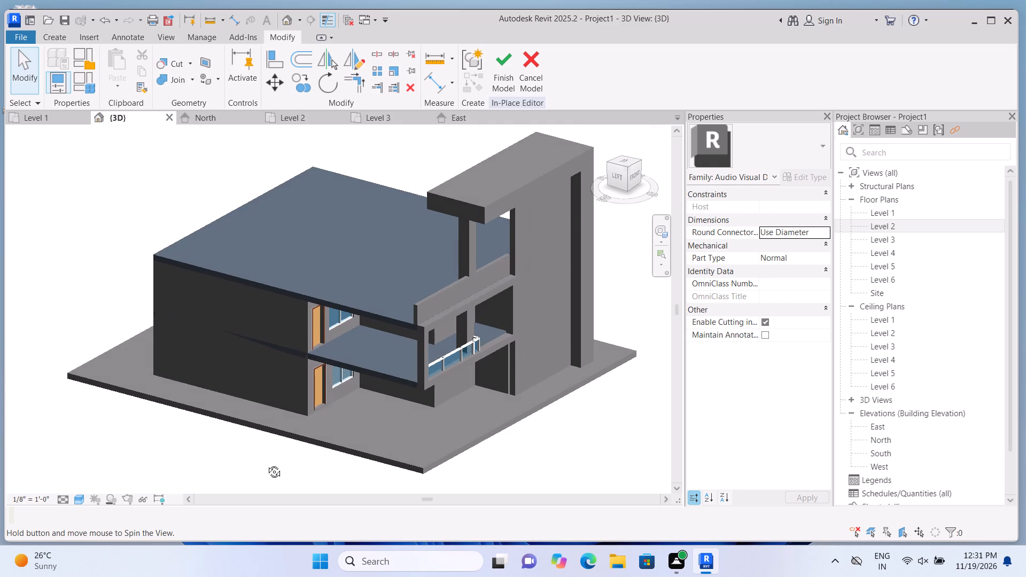
pyautogui.keyDown('shift'); pyautogui.moveTo(266, 464); pyautogui.dragTo(253, 420, button='middle'); pyautogui.keyUp('shift')
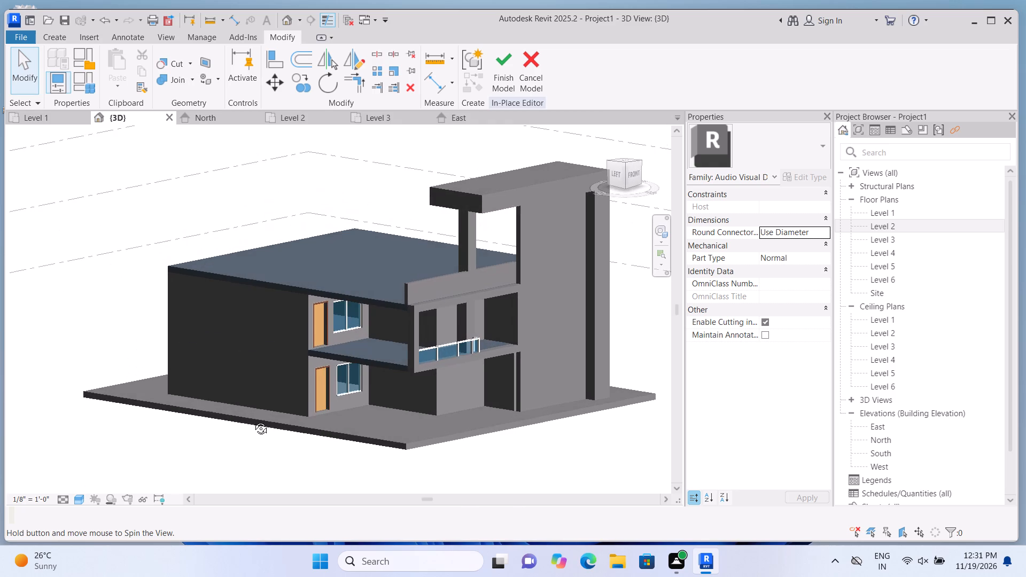
pyautogui.keyDown('shift'); pyautogui.moveTo(253, 420); pyautogui.dragTo(265, 408, button='middle'); pyautogui.keyUp('shift')
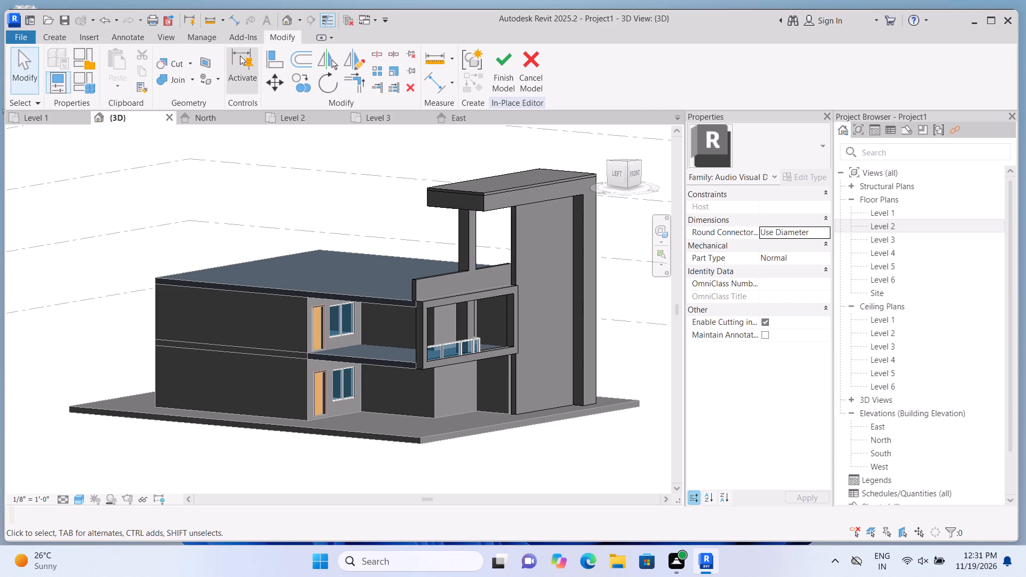
# Open the Level 2 floor plan at the square column and the end of the glass railing.
pyautogui.doubleClick(888, 224)
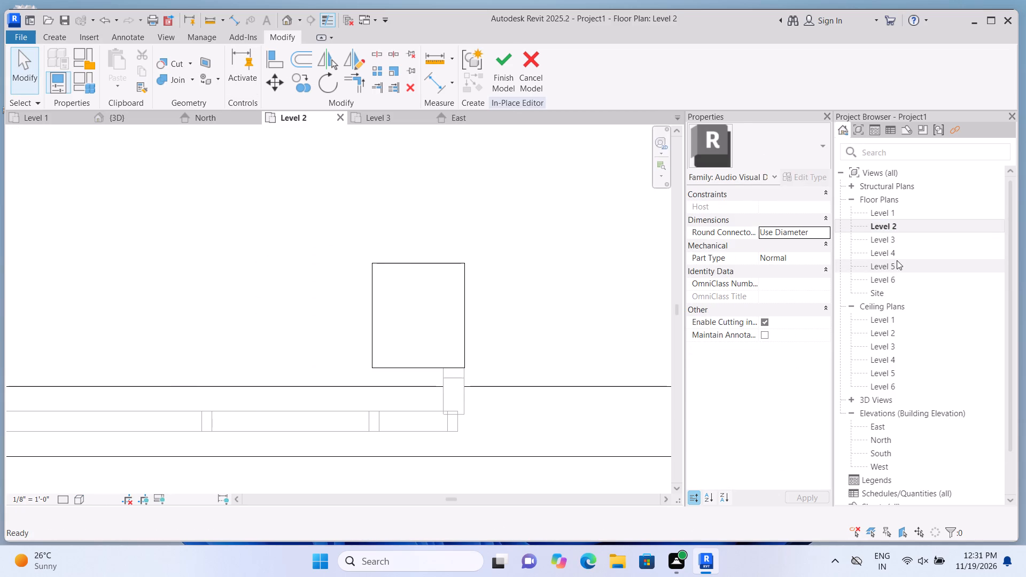
pyautogui.scroll(-5, 328, 375)
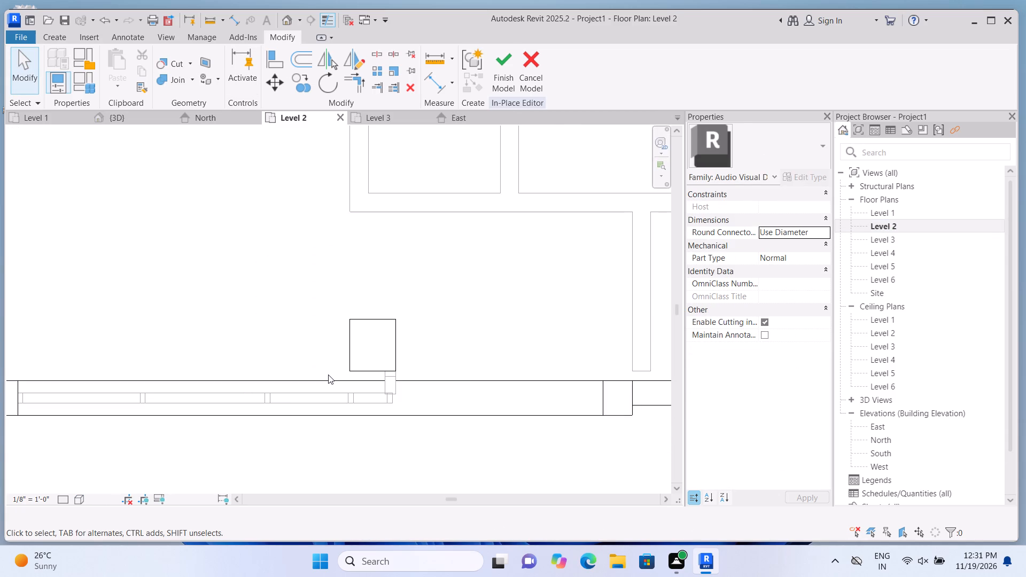
pyautogui.scroll(2, 214, 433)
pyautogui.scroll(-1, 265, 424)
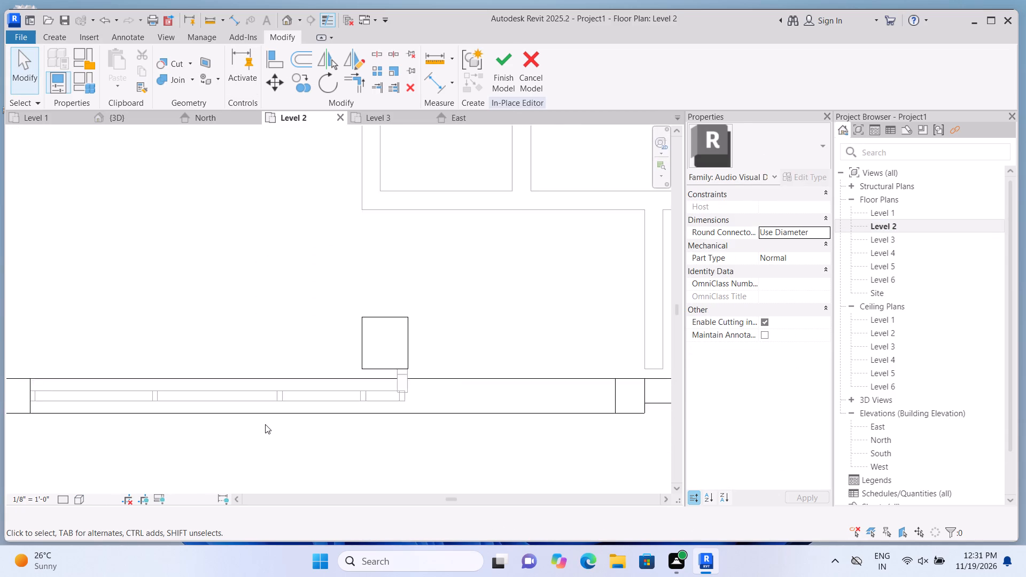
pyautogui.scroll(-4, 265, 424)
pyautogui.scroll(5, 490, 432)
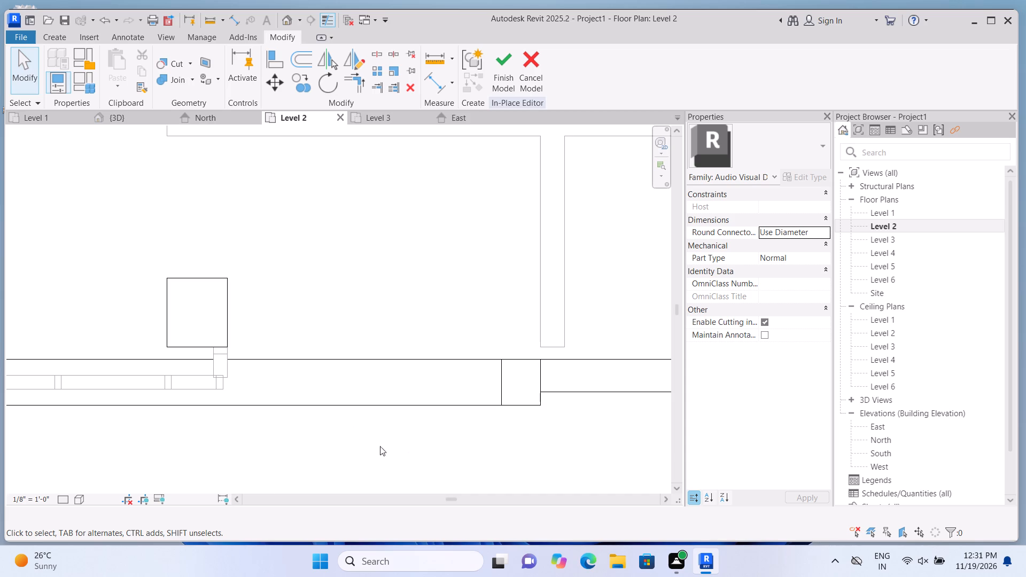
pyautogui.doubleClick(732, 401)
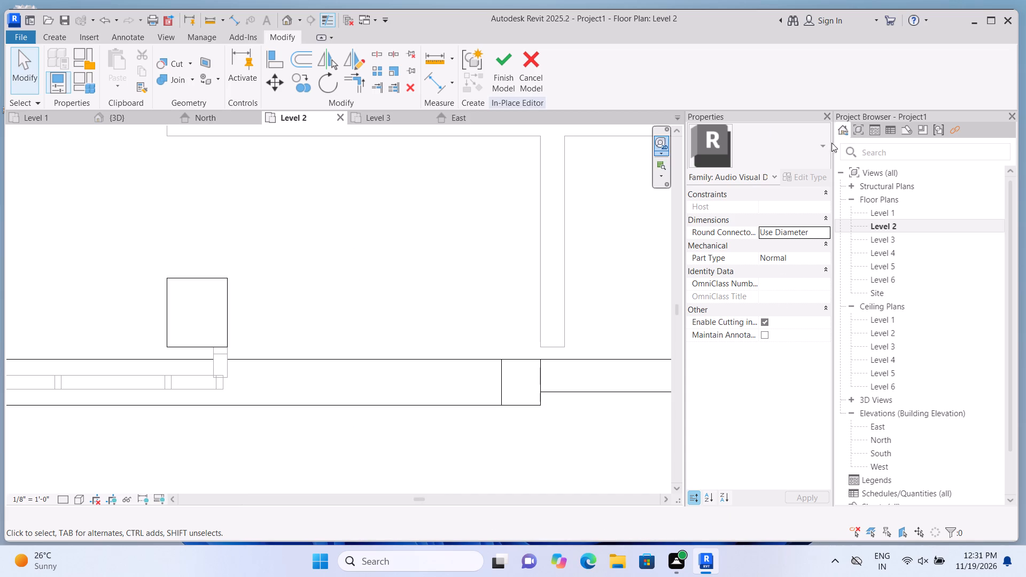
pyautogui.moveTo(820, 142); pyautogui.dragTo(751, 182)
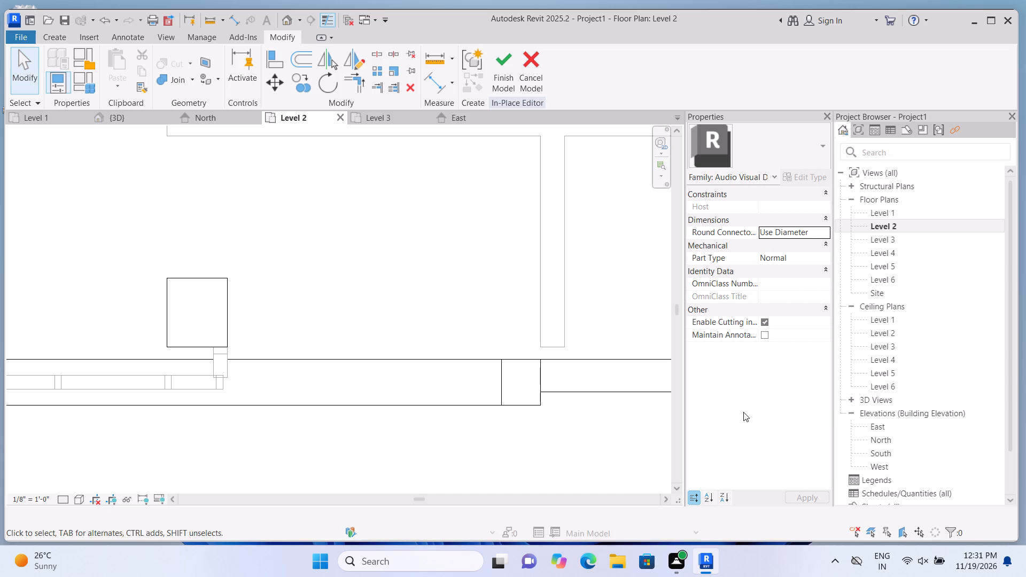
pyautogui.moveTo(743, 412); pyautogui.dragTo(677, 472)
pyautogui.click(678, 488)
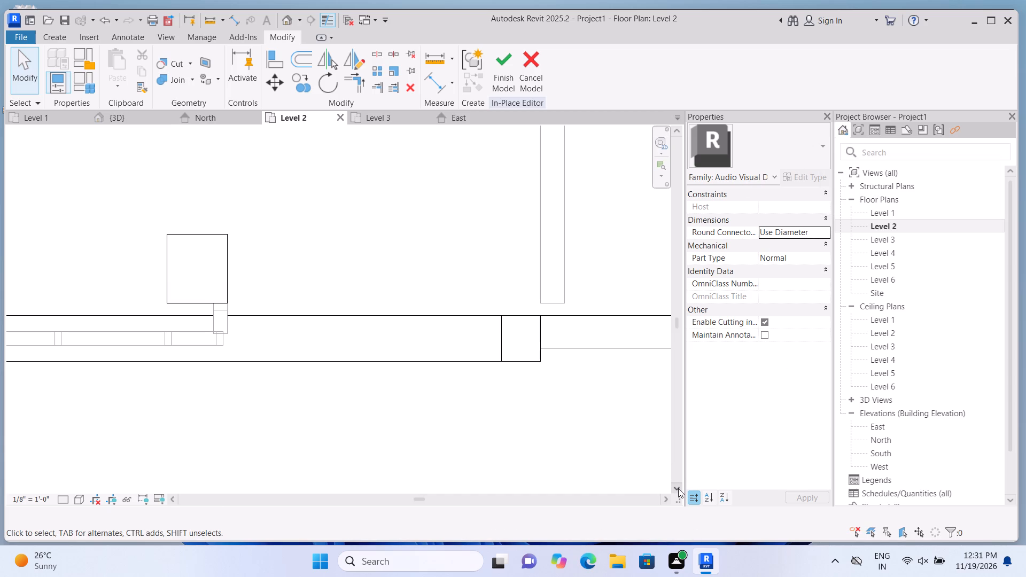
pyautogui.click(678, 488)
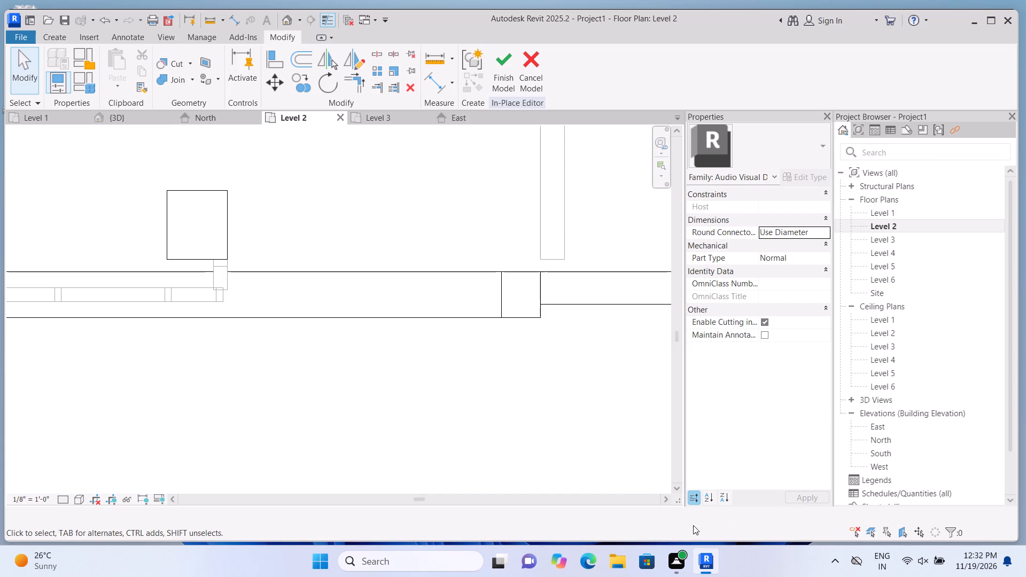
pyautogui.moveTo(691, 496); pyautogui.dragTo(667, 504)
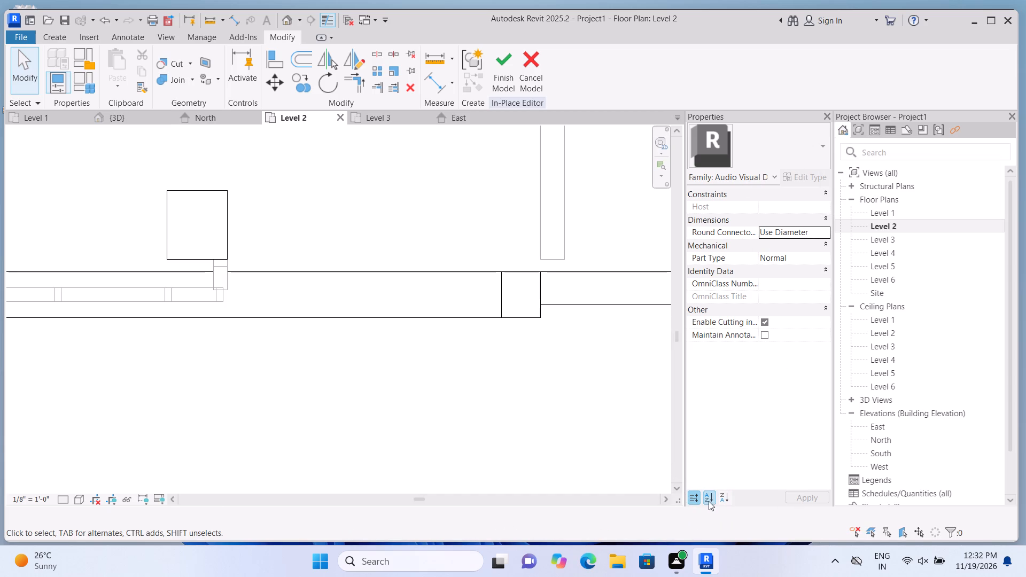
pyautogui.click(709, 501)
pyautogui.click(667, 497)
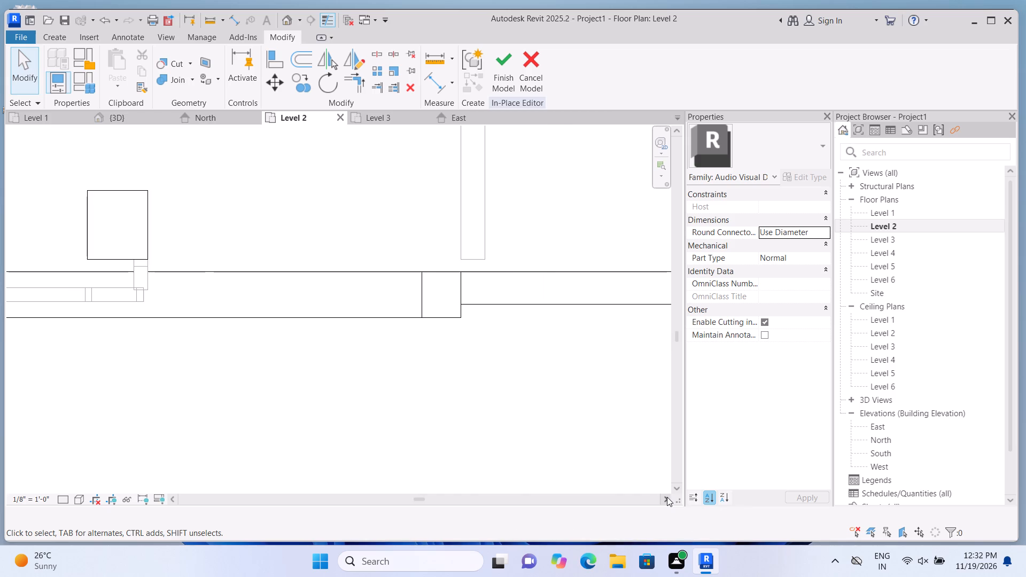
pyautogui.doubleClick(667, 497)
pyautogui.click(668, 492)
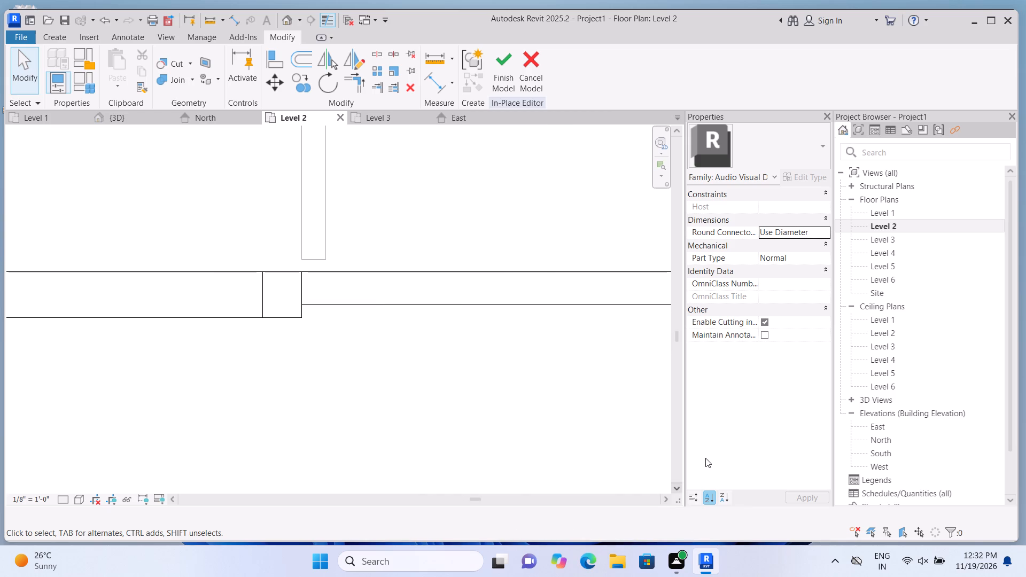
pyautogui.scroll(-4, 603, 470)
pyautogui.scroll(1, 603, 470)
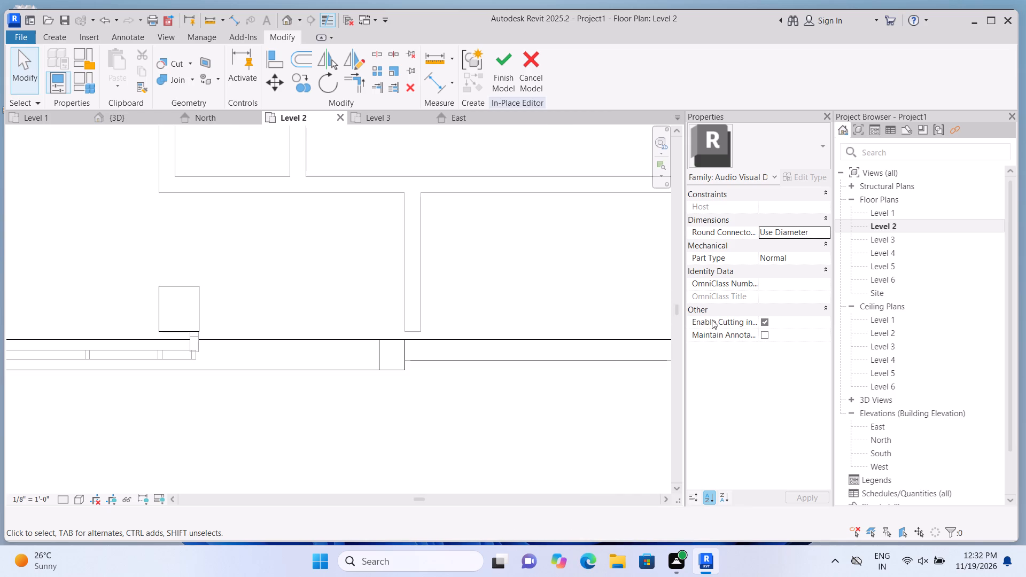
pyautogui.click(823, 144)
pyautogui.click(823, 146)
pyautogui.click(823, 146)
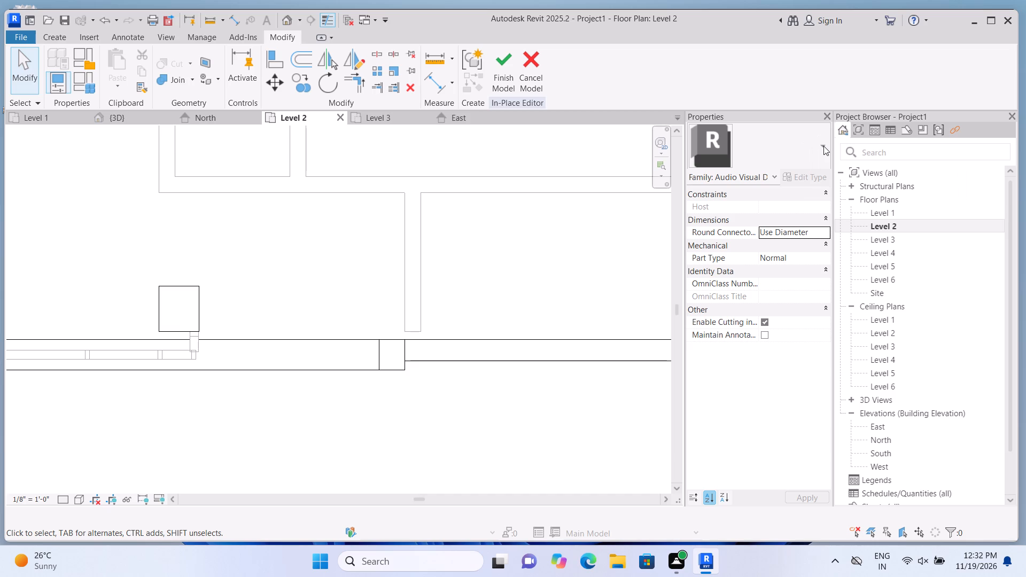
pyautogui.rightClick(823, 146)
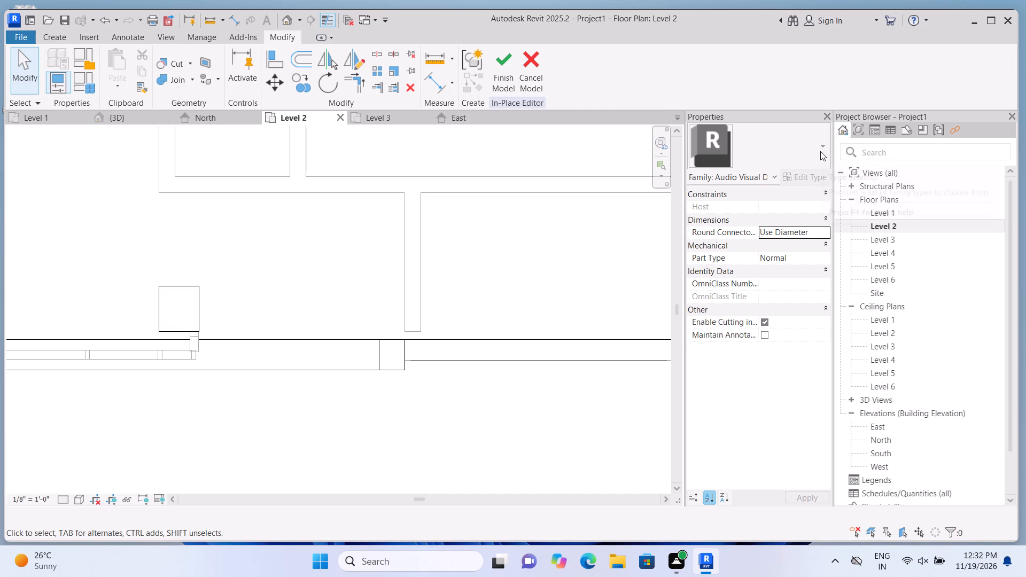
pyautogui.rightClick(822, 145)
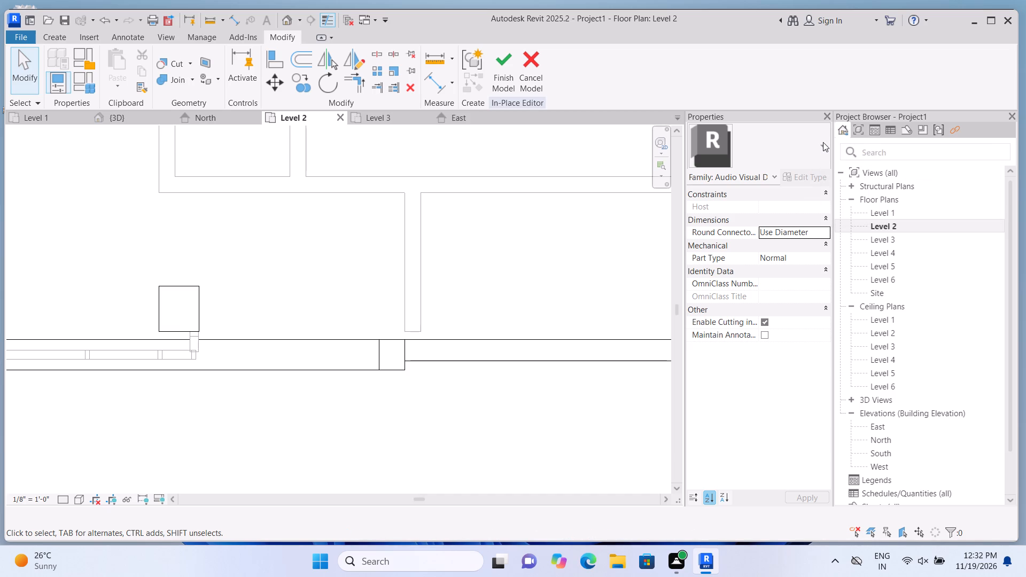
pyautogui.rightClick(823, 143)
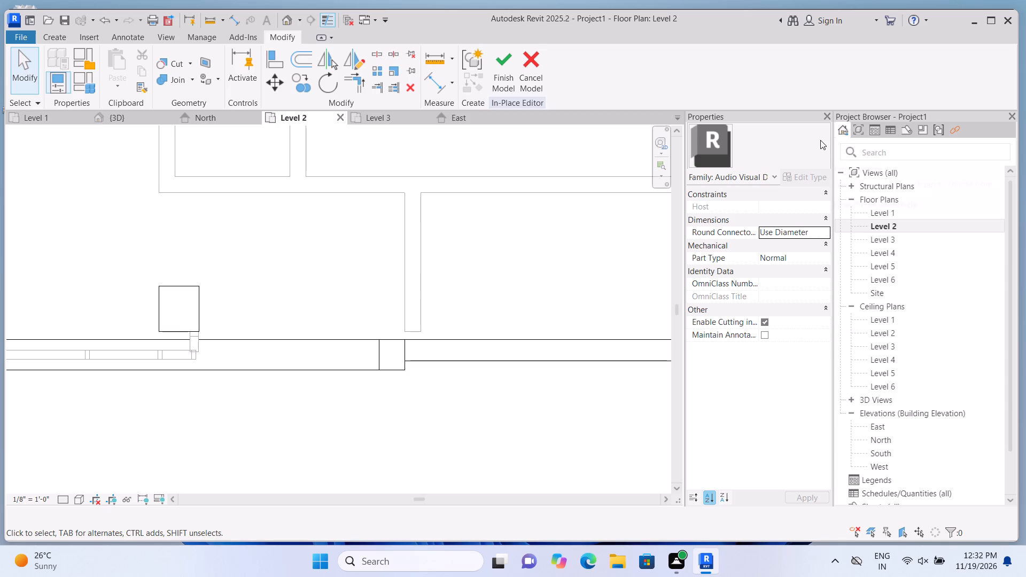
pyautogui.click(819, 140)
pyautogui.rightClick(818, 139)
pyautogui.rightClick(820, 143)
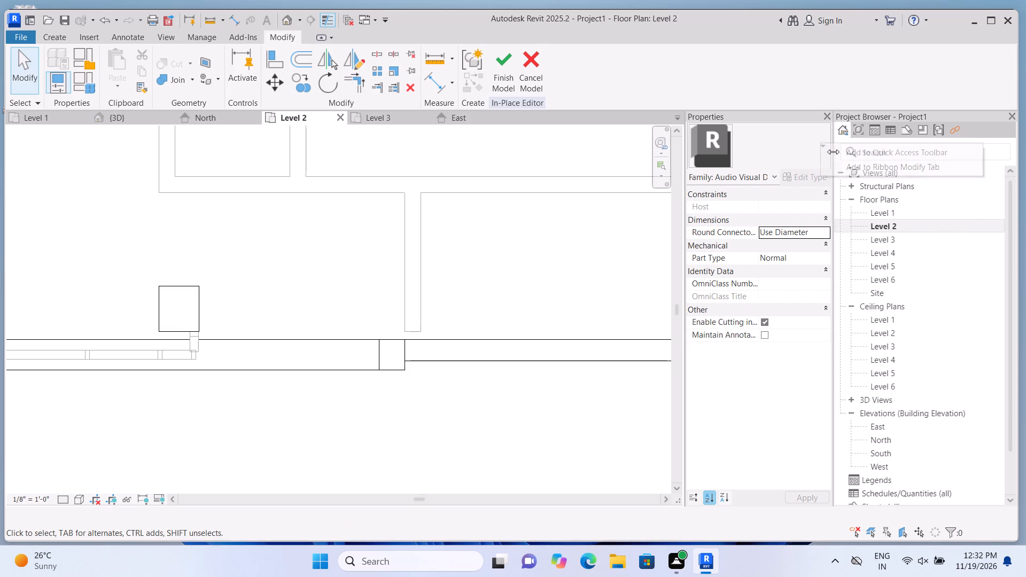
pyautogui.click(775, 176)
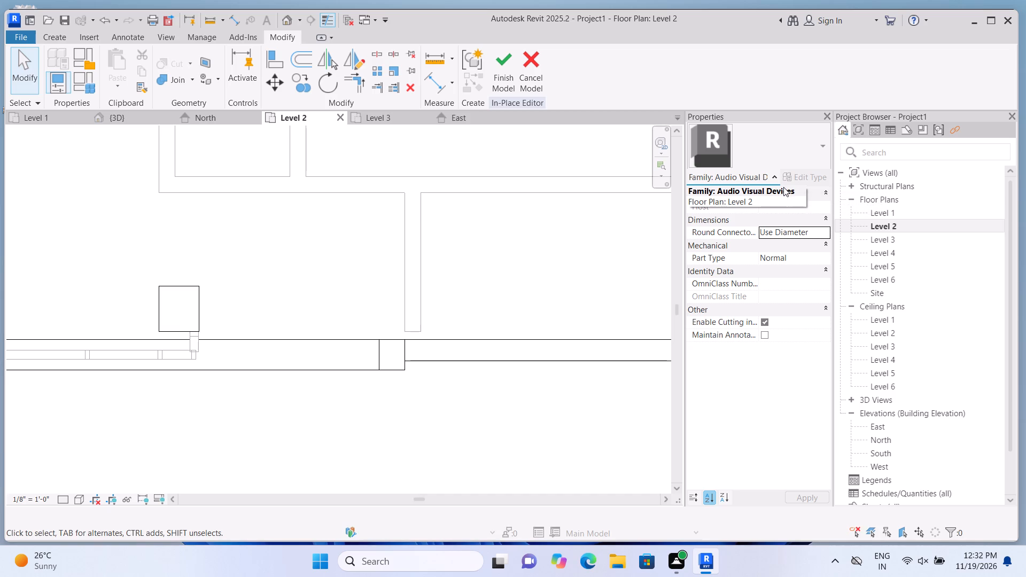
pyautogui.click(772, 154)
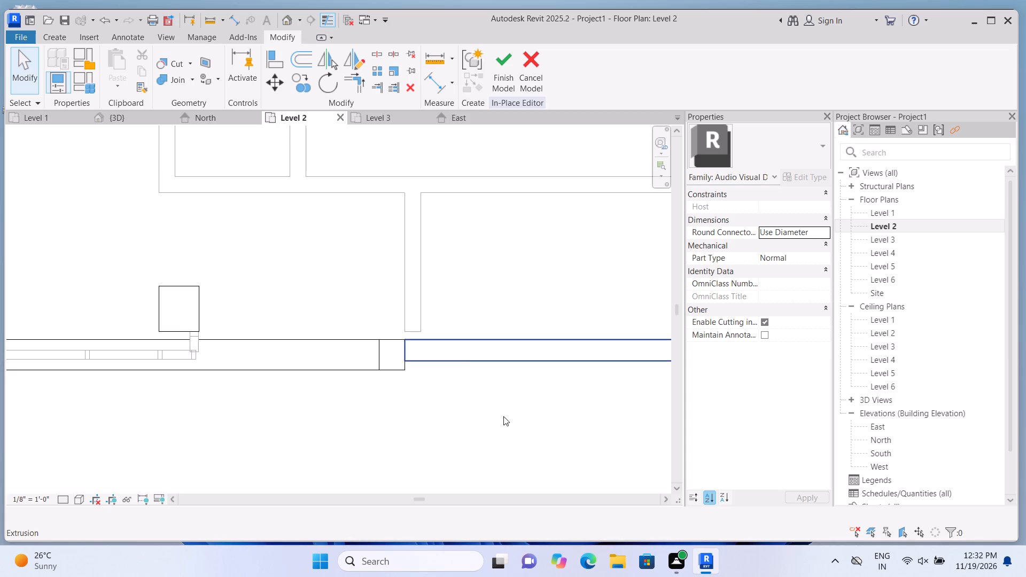
# Start a new extrusion in the in-place model and pick the facade frame's existing extrusion as its work plane.
pyautogui.scroll(-6, 430, 370)
pyautogui.scroll(4, 418, 352)
pyautogui.scroll(-6, 471, 399)
pyautogui.moveTo(527, 406); pyautogui.dragTo(422, 413, button='middle')
pyautogui.scroll(3, 424, 414)
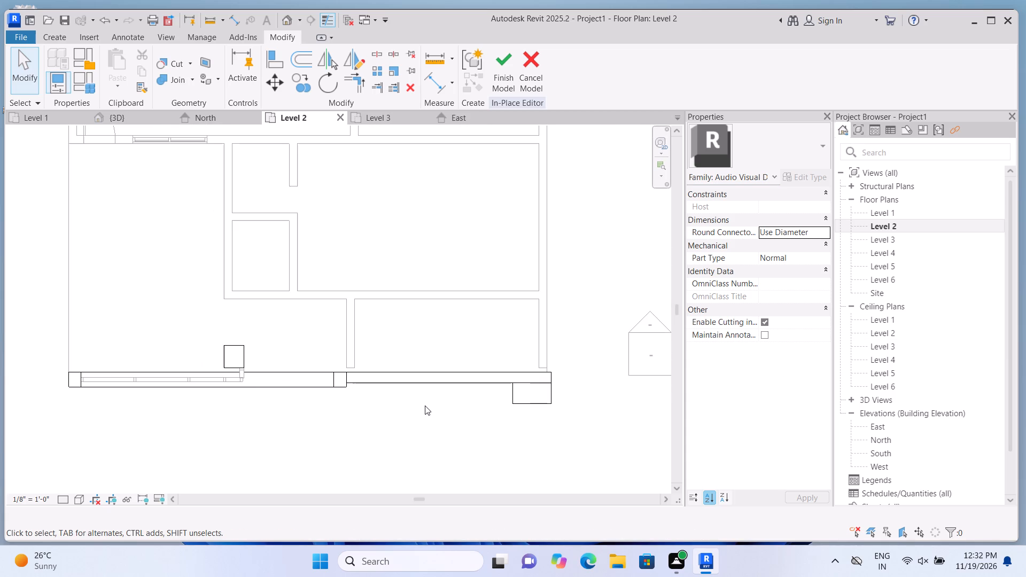
pyautogui.moveTo(348, 425); pyautogui.dragTo(458, 432, button='middle')
pyautogui.scroll(4, 314, 386)
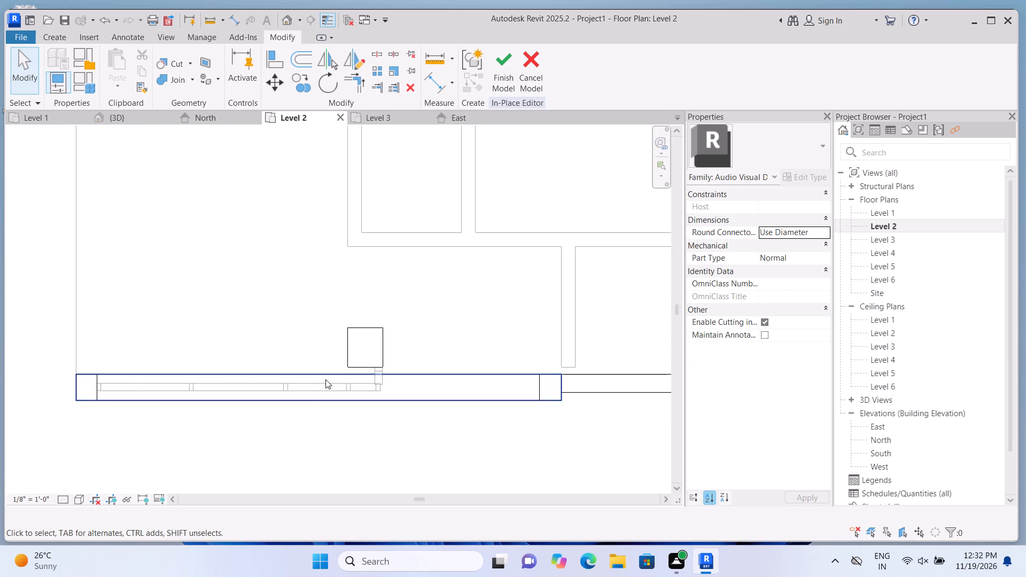
pyautogui.scroll(2, 396, 406)
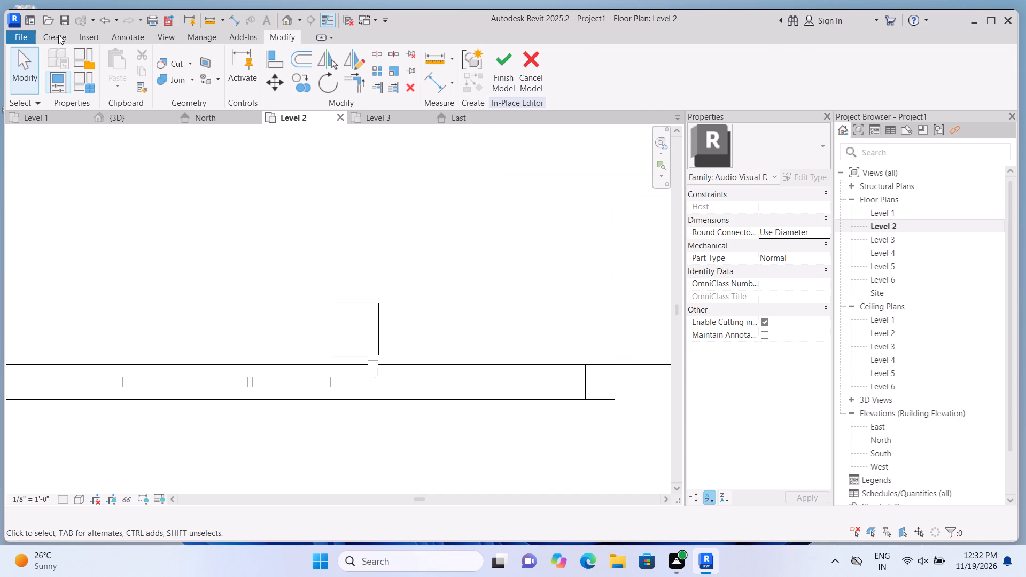
pyautogui.click(58, 35)
pyautogui.click(107, 77)
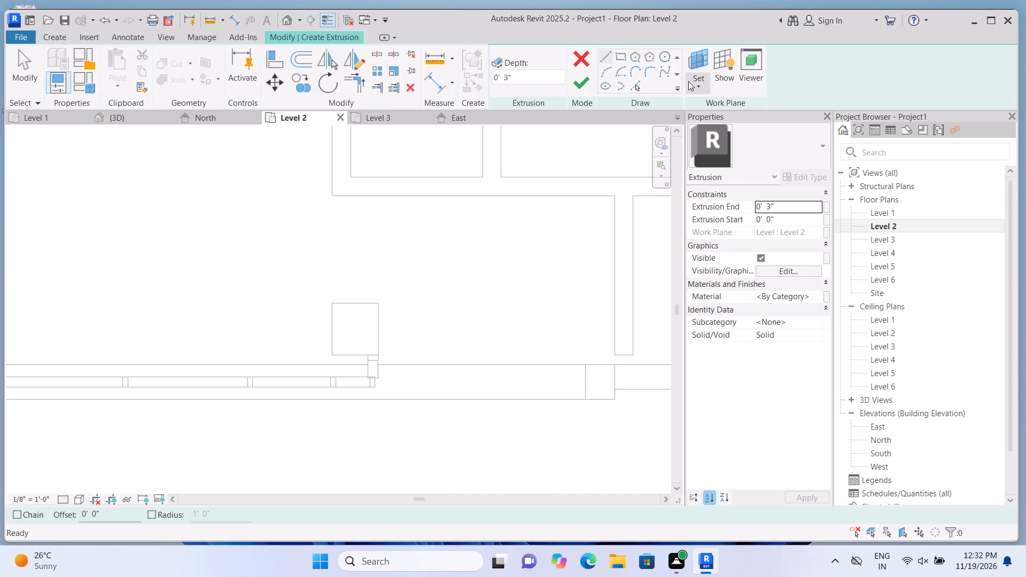
pyautogui.click(688, 81)
pyautogui.click(704, 126)
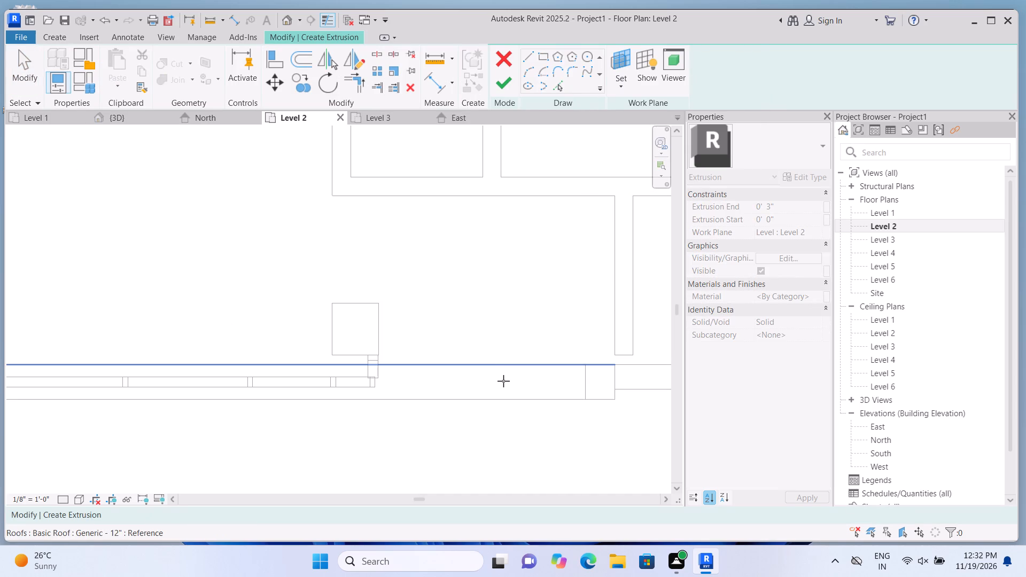
pyautogui.click(503, 381)
# Sketch three small rectangles, each about 4" wide, in a row inside the facade frame beside its end post.
pyautogui.click(618, 62)
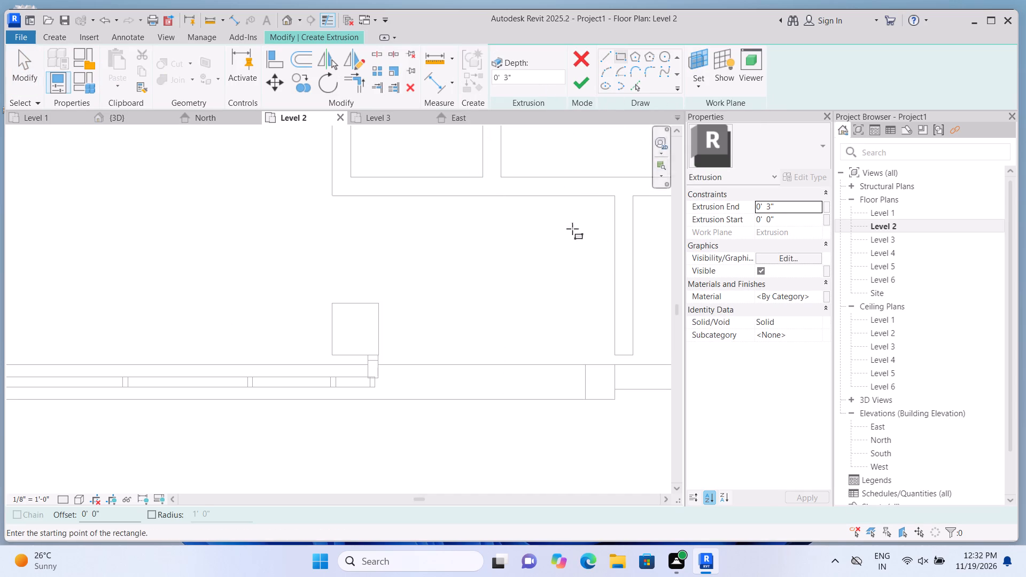
pyautogui.scroll(2, 587, 377)
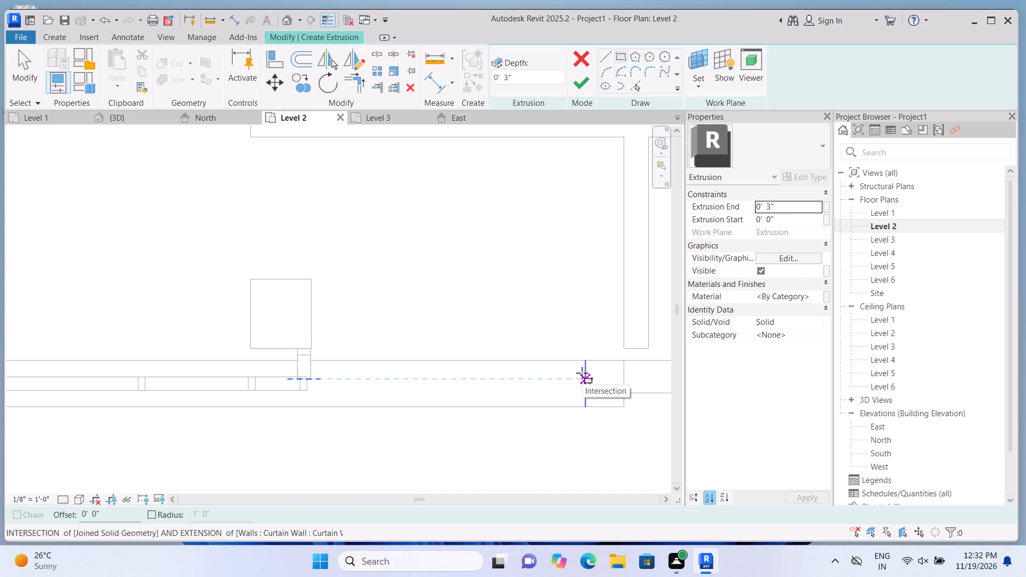
pyautogui.scroll(3, 578, 381)
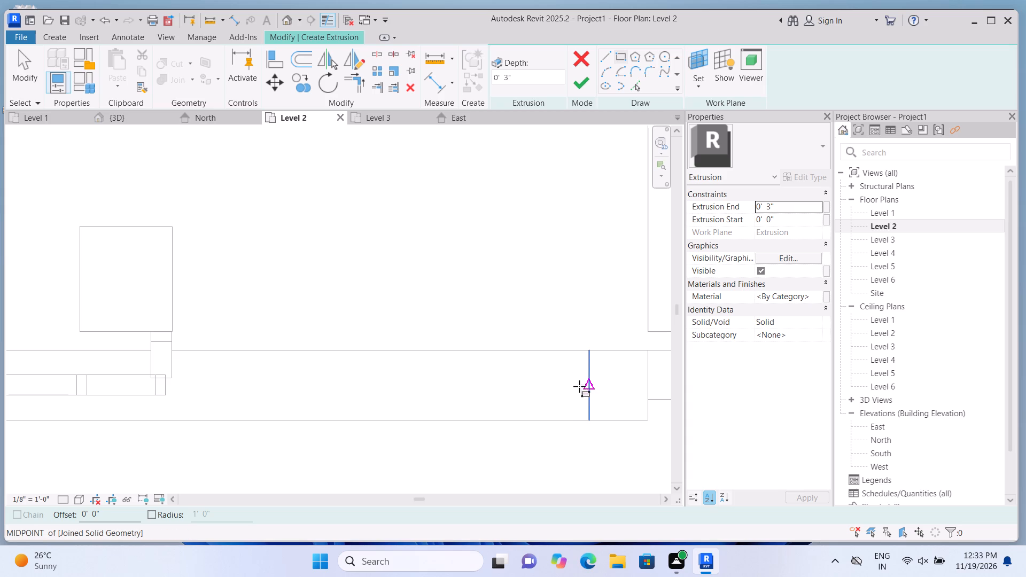
pyautogui.click(583, 388)
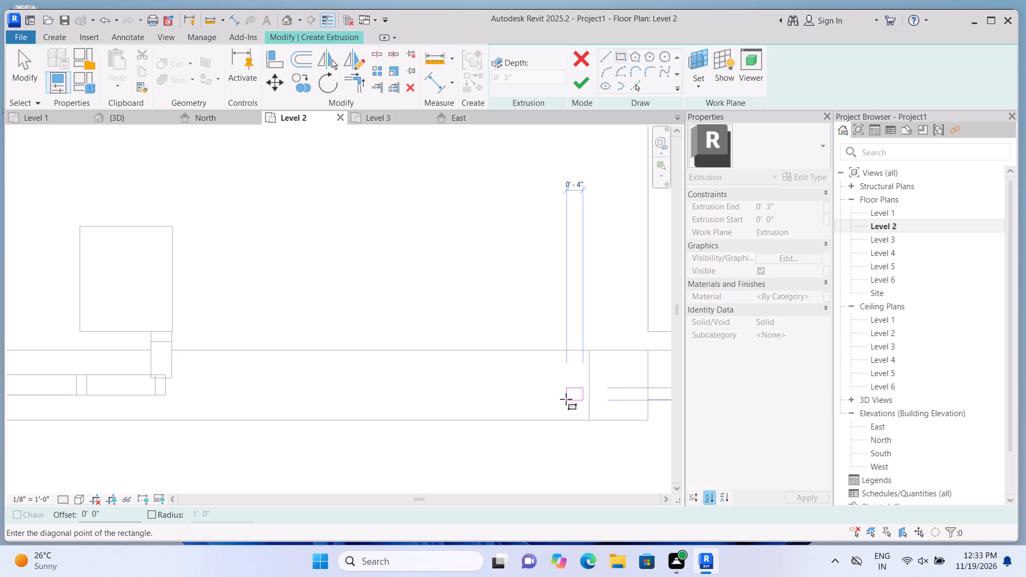
pyautogui.click(566, 399)
pyautogui.click(555, 399)
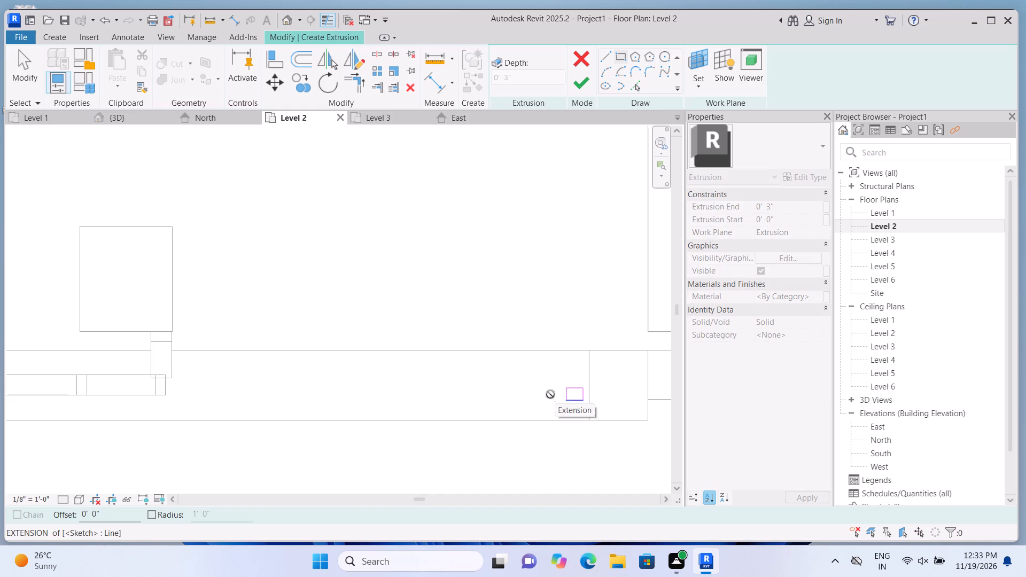
pyautogui.click(539, 388)
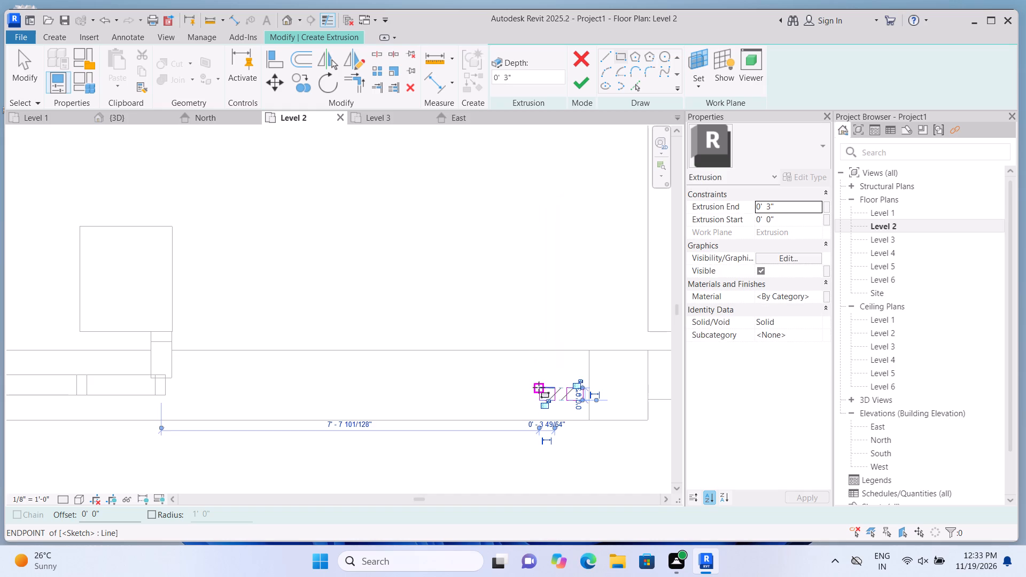
pyautogui.click(526, 387)
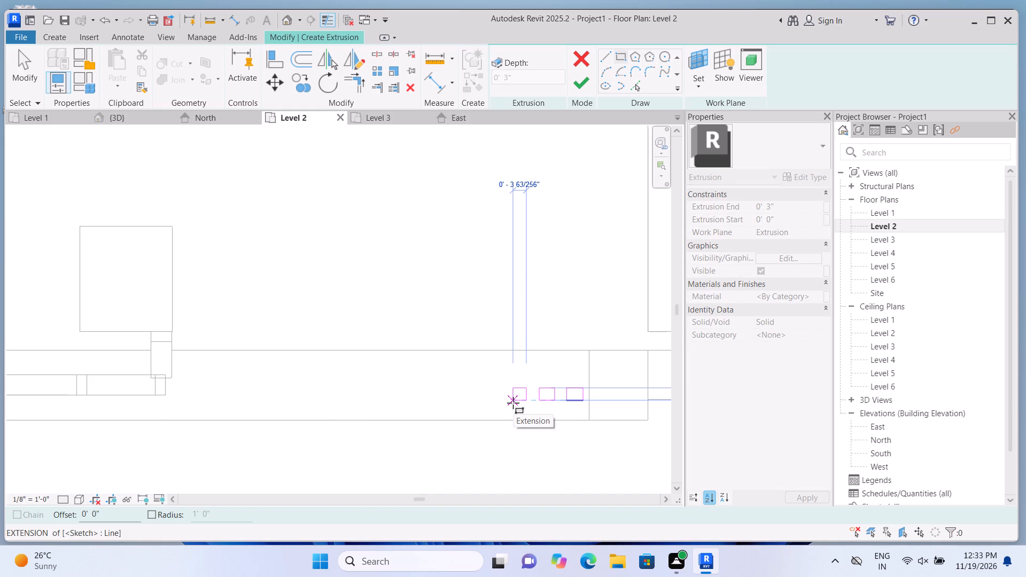
pyautogui.click(508, 403)
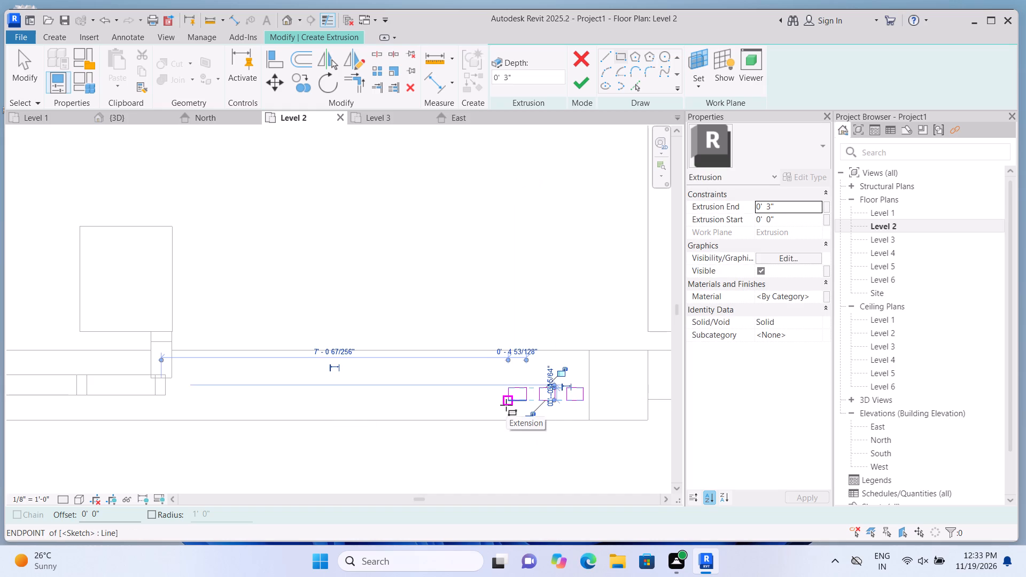
pyautogui.press('Escape')
pyautogui.press('Escape')
pyautogui.press('Escape')
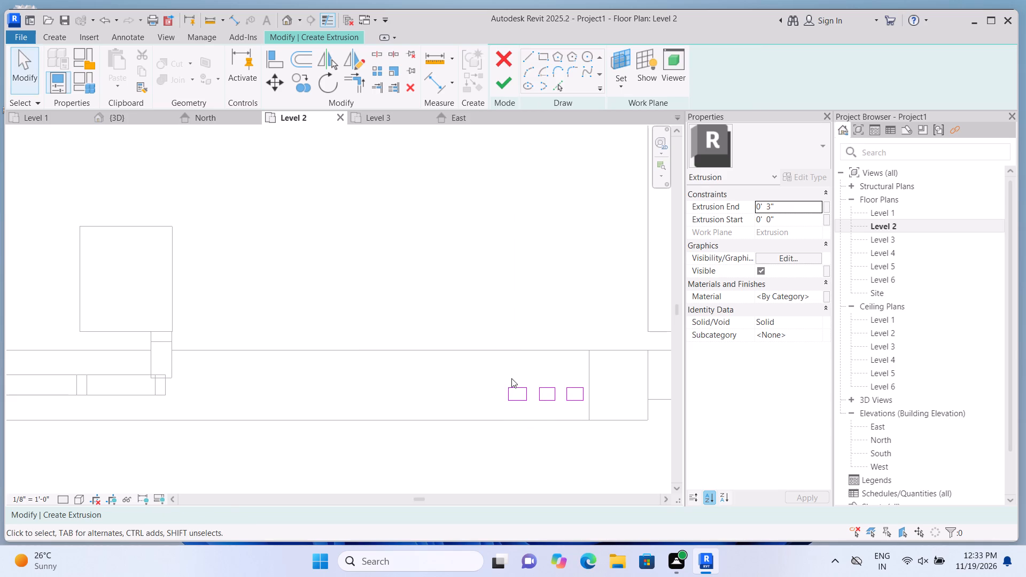
# Delete the four sketch lines of the small rectangle farthest from the facade frame's end post.
pyautogui.click(515, 386)
pyautogui.press('Delete')
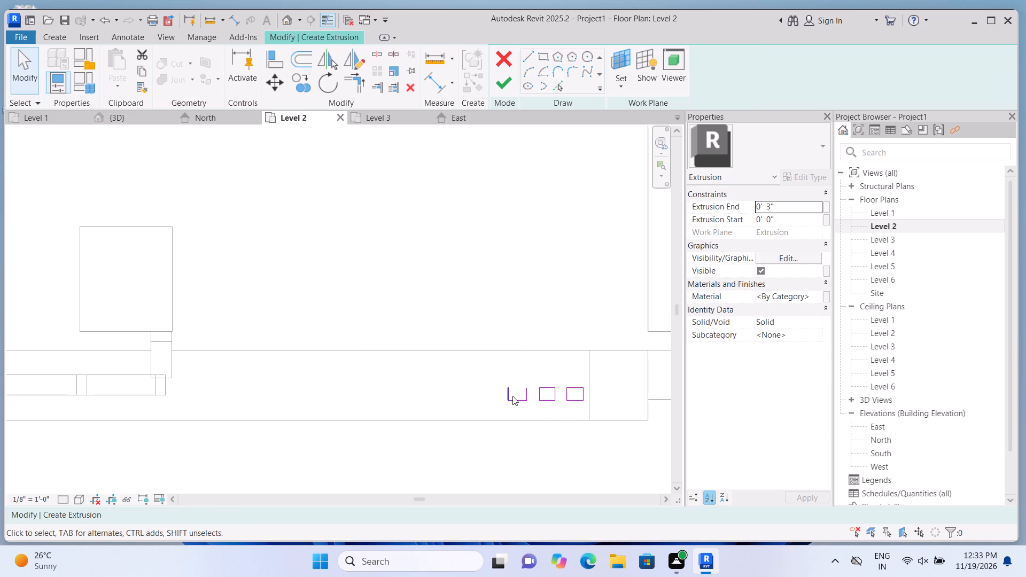
pyautogui.click(512, 397)
pyautogui.press('Delete')
pyautogui.click(513, 397)
pyautogui.press('Delete')
pyautogui.click(525, 396)
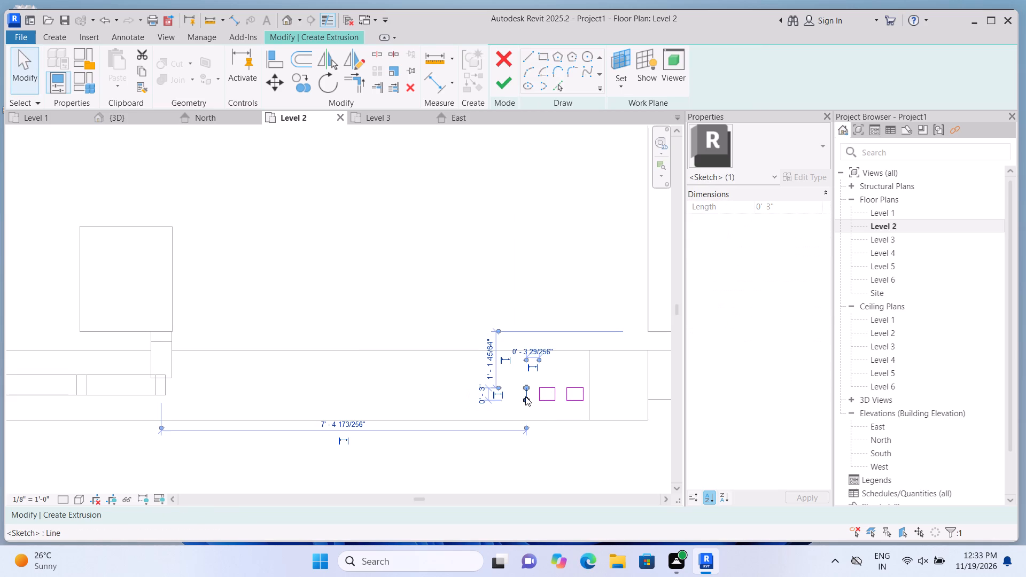
pyautogui.press('Delete')
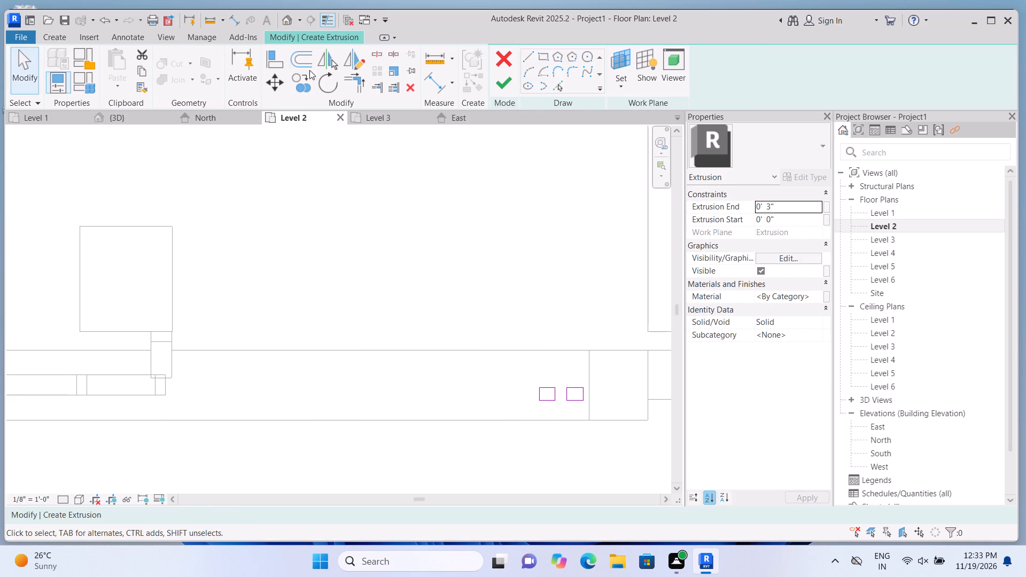
# Sketch two more rectangles, each about 4" wide and 3" deep, continuing the row away from the end post.
pyautogui.click(547, 53)
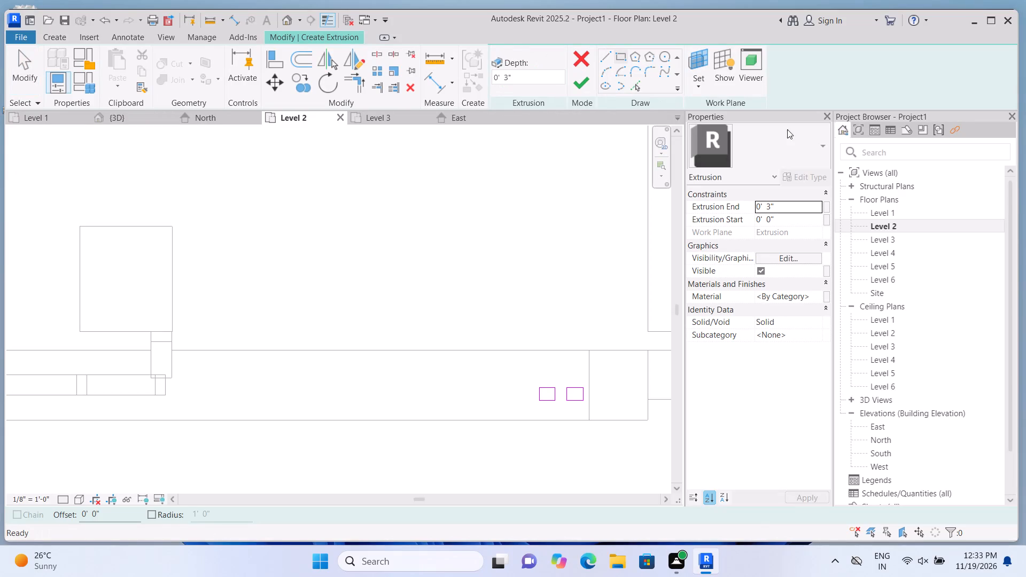
pyautogui.click(531, 397)
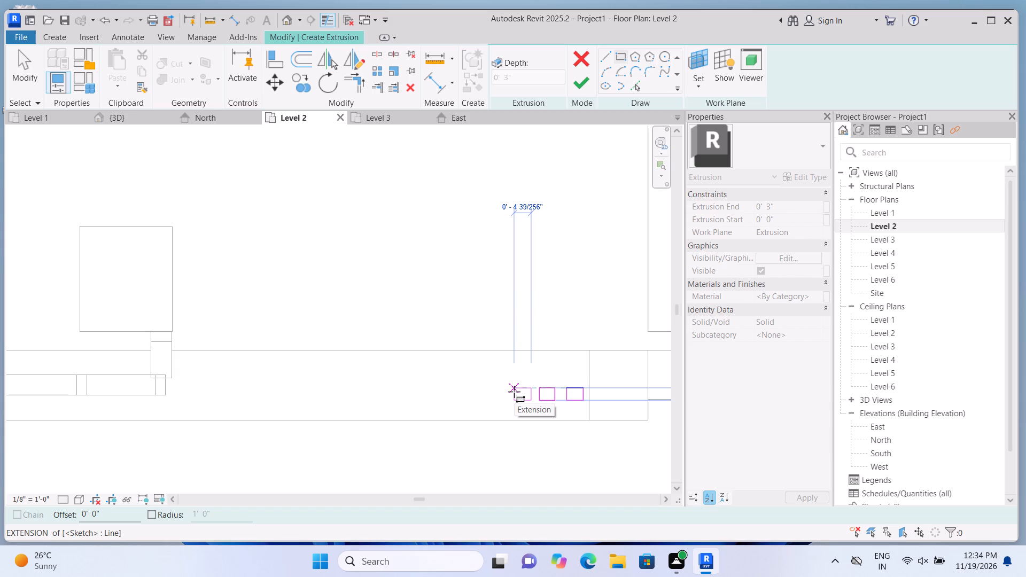
pyautogui.click(514, 392)
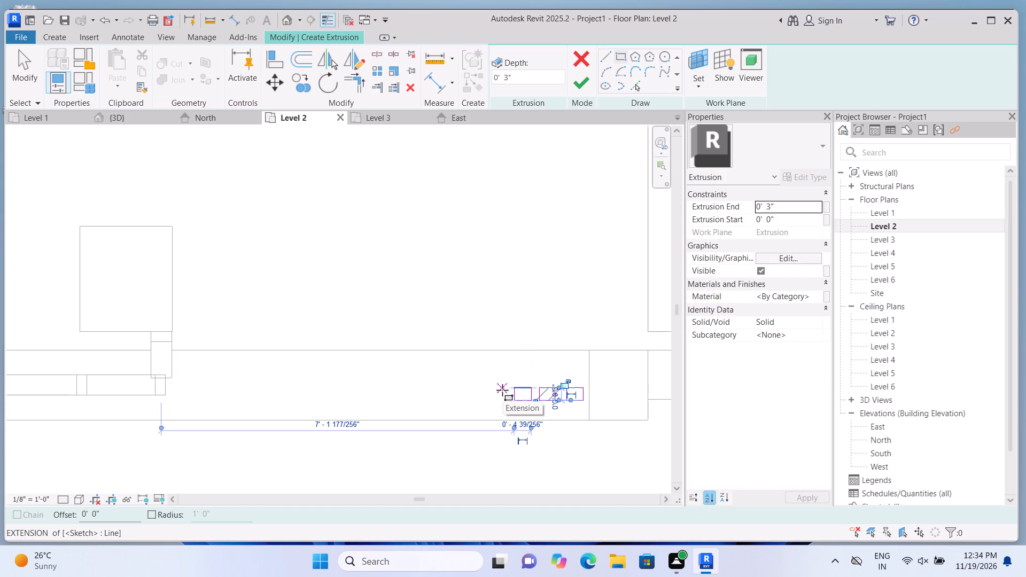
pyautogui.click(502, 390)
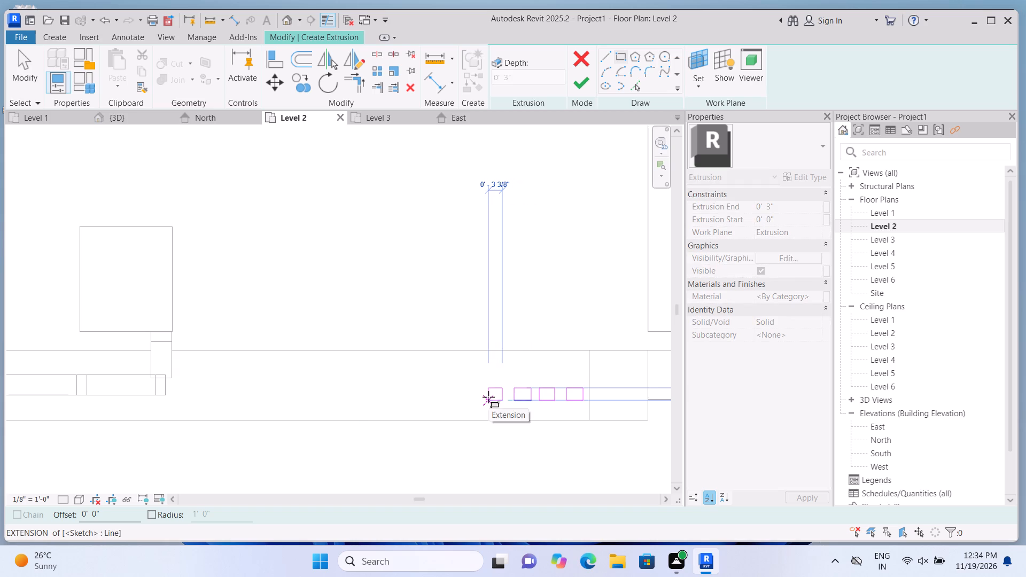
pyautogui.click(485, 398)
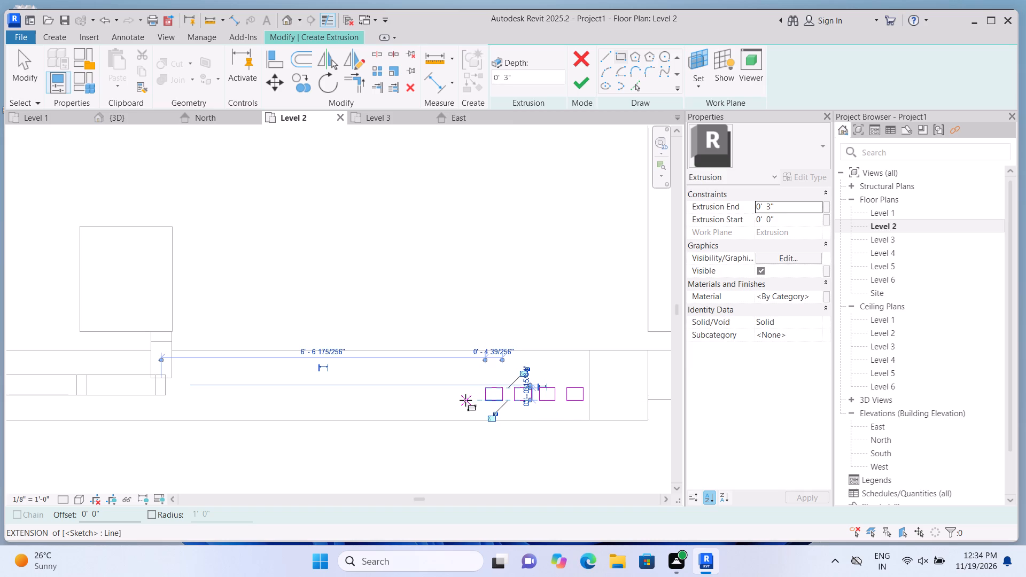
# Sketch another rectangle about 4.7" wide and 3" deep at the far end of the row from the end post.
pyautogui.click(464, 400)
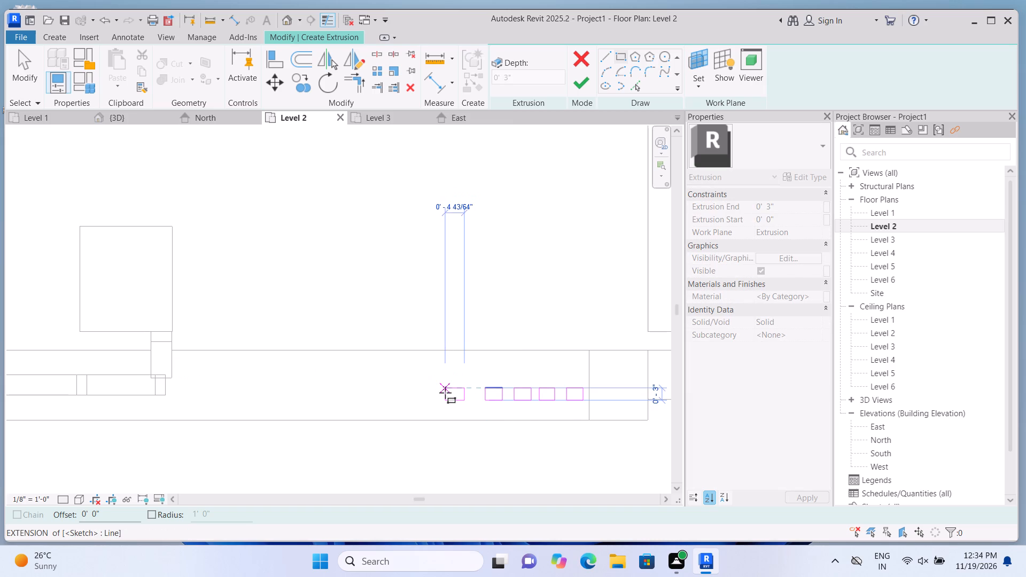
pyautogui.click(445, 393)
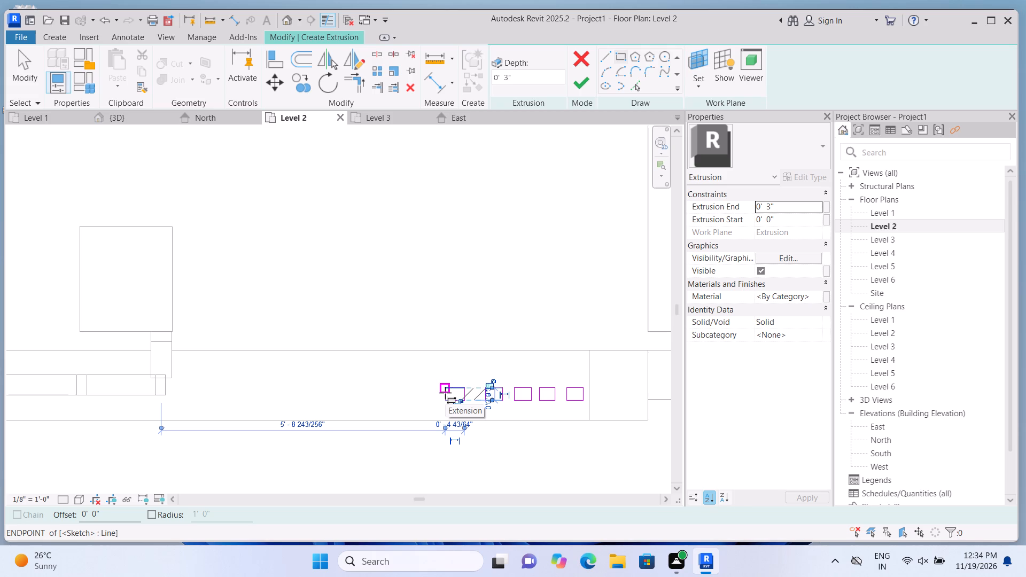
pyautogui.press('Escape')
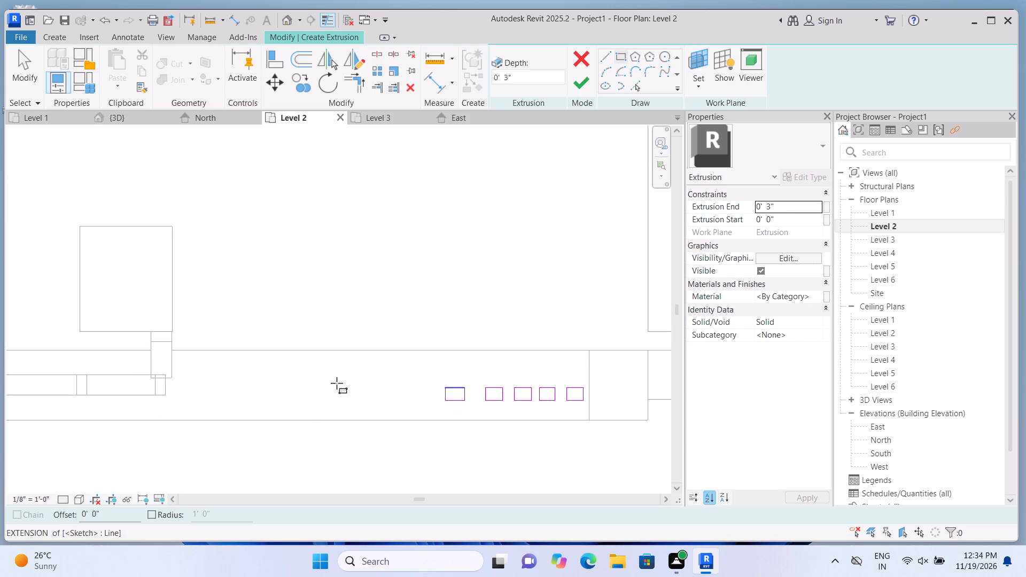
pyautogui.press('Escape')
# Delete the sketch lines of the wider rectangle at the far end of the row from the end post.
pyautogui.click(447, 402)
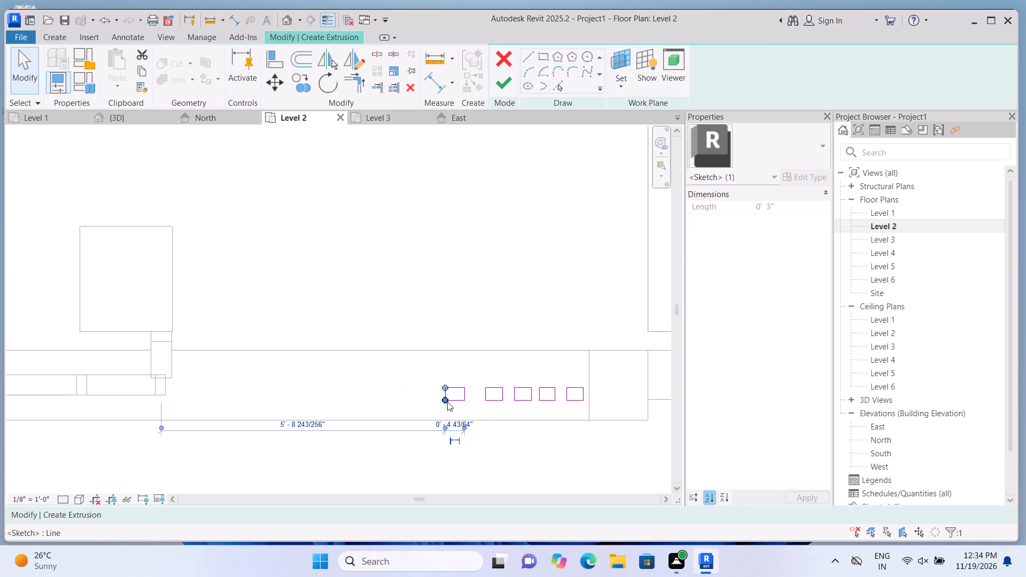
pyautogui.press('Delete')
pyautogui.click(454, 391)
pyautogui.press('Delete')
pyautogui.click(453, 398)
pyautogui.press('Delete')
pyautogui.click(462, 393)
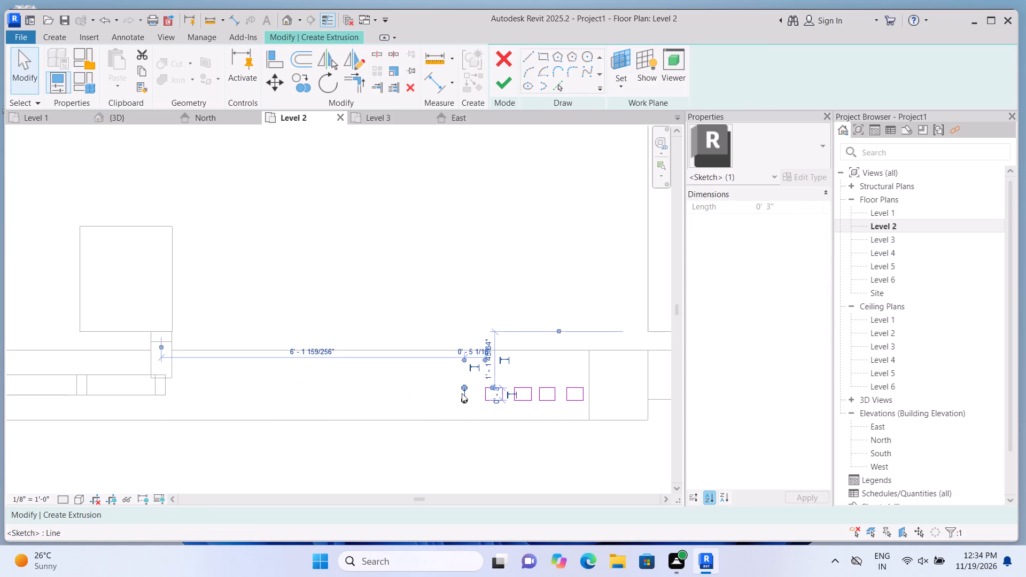